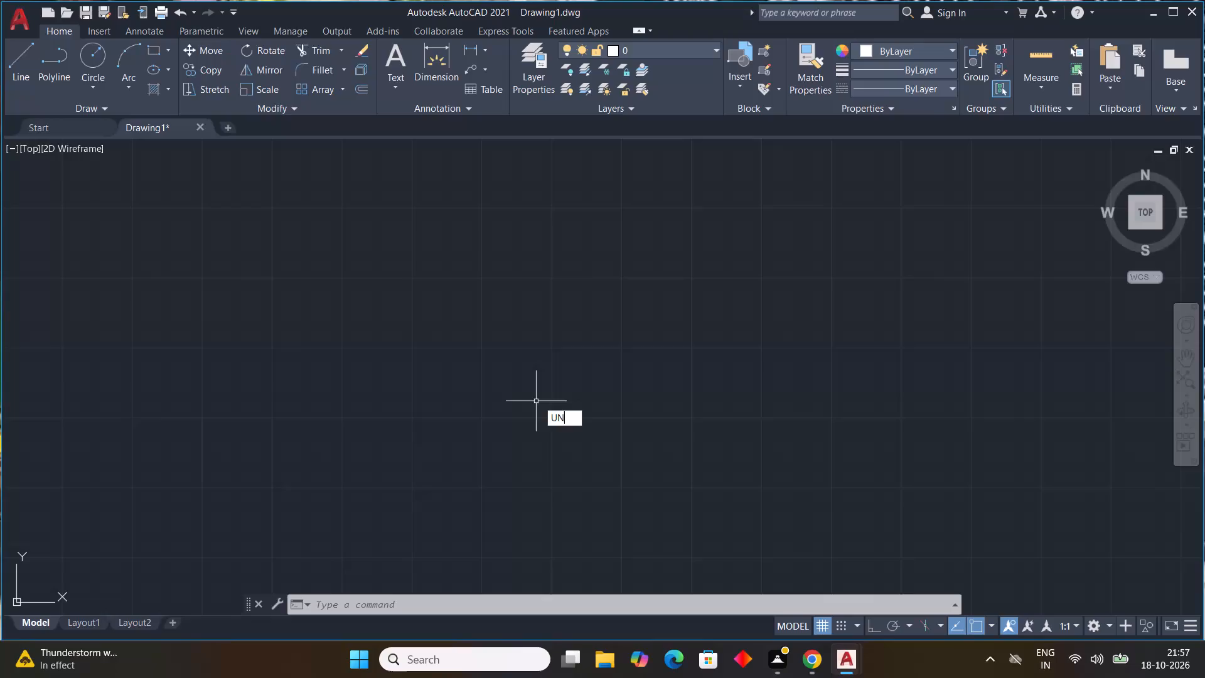
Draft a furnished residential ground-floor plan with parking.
Configure the drawing units to Engineering length type, 0'-0.0" precision and an insertion scale of inches.
{"action": "key", "text": "space"}
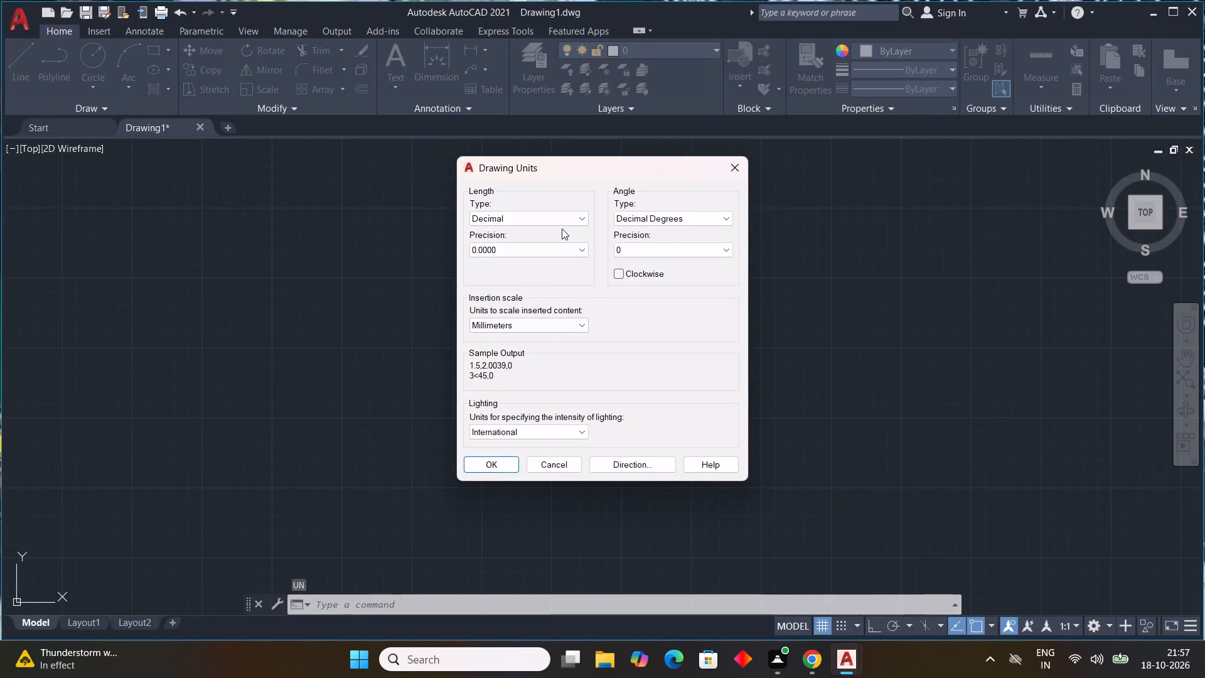
{"action": "left_click", "coordinate": [569, 220]}
{"action": "left_click", "coordinate": [559, 253]}
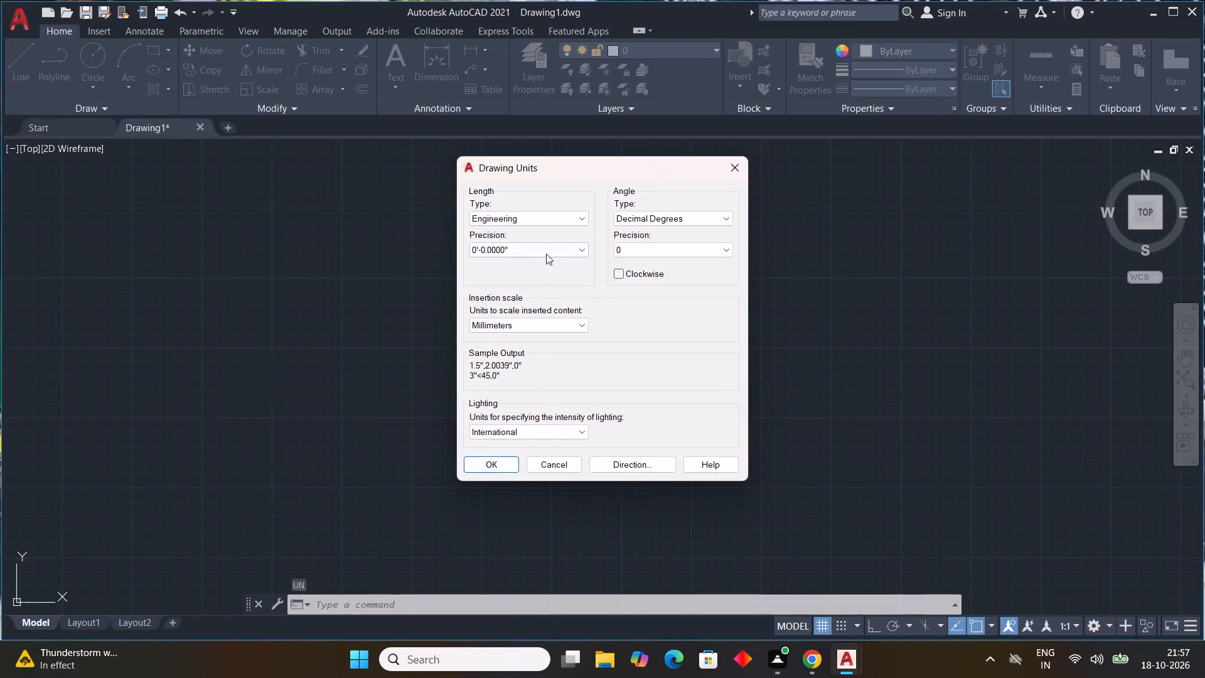
{"action": "left_click", "coordinate": [546, 254]}
{"action": "left_click", "coordinate": [545, 274]}
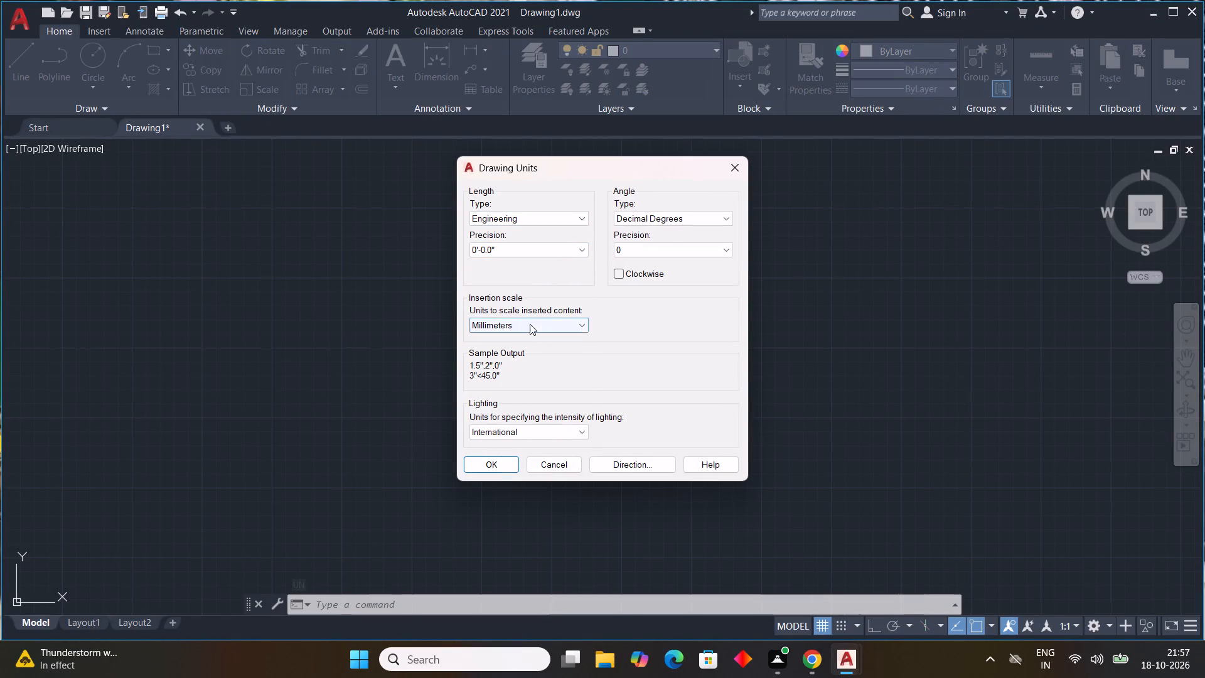
{"action": "left_click", "coordinate": [530, 324]}
{"action": "left_click", "coordinate": [515, 349]}
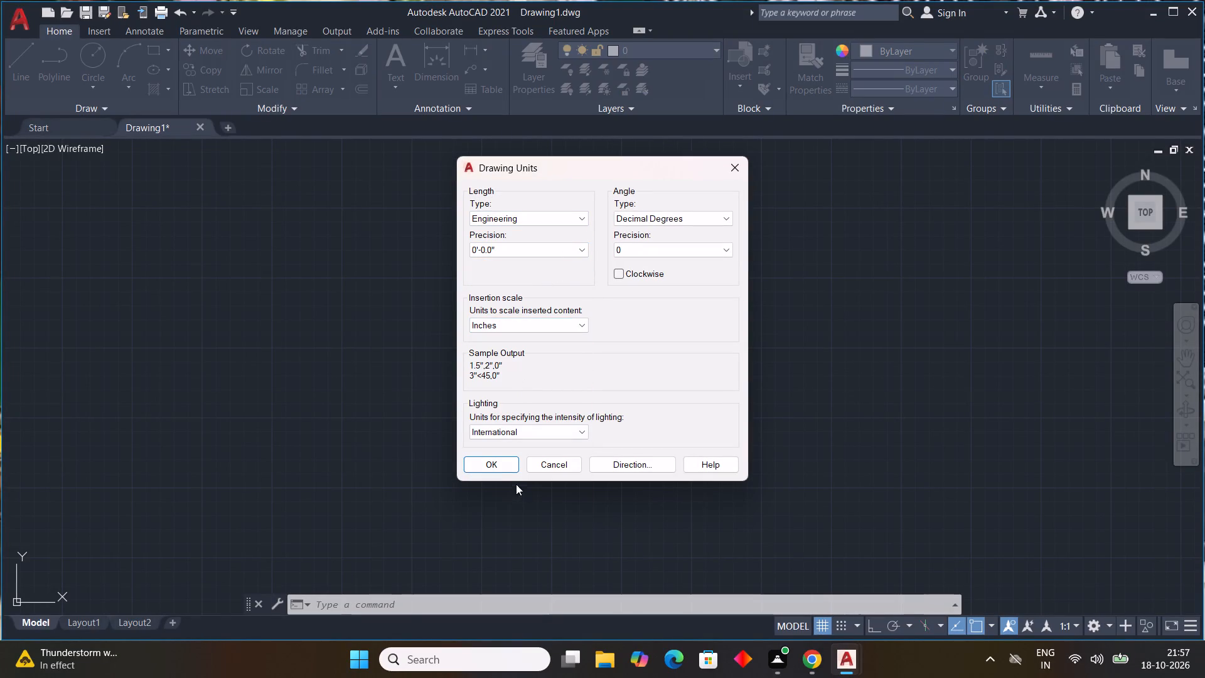
{"action": "left_click", "coordinate": [501, 465]}
Modify the ISO-25 dimension style's primary units to Engineering format with 0'-0.0" precision and a 9" round-off.
{"action": "type", "text": "D"}
{"action": "key", "text": "space"}
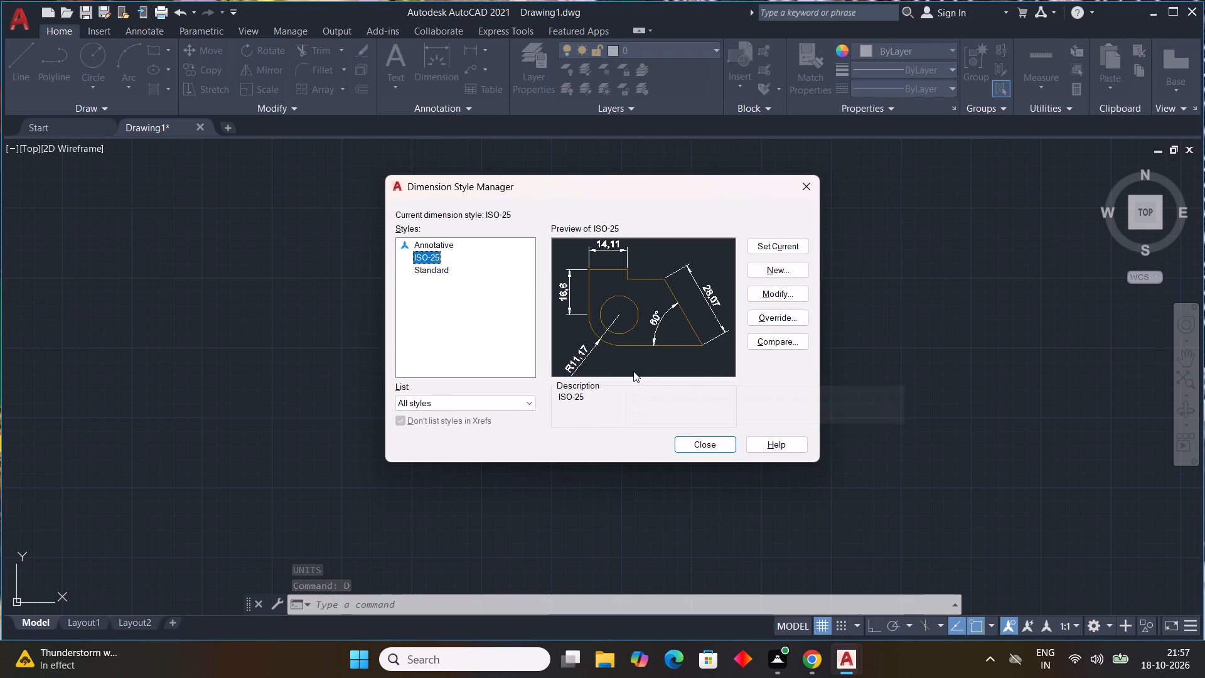
{"action": "double_click", "coordinate": [801, 293]}
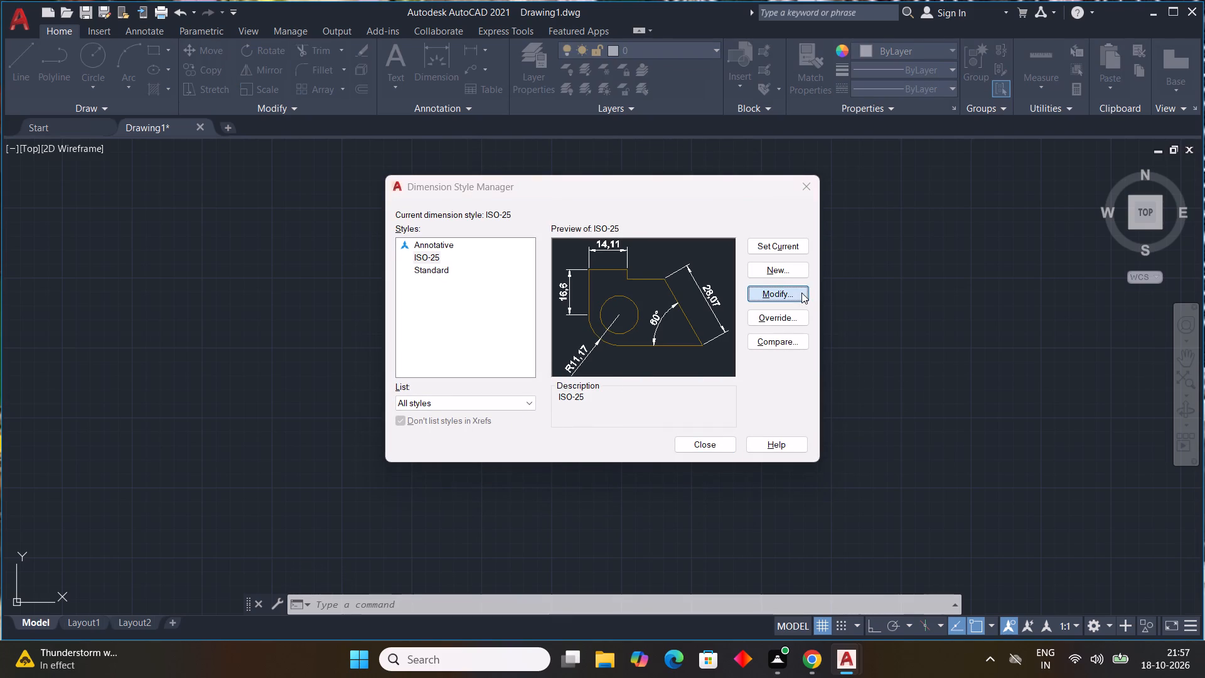
{"action": "left_click", "coordinate": [576, 159]}
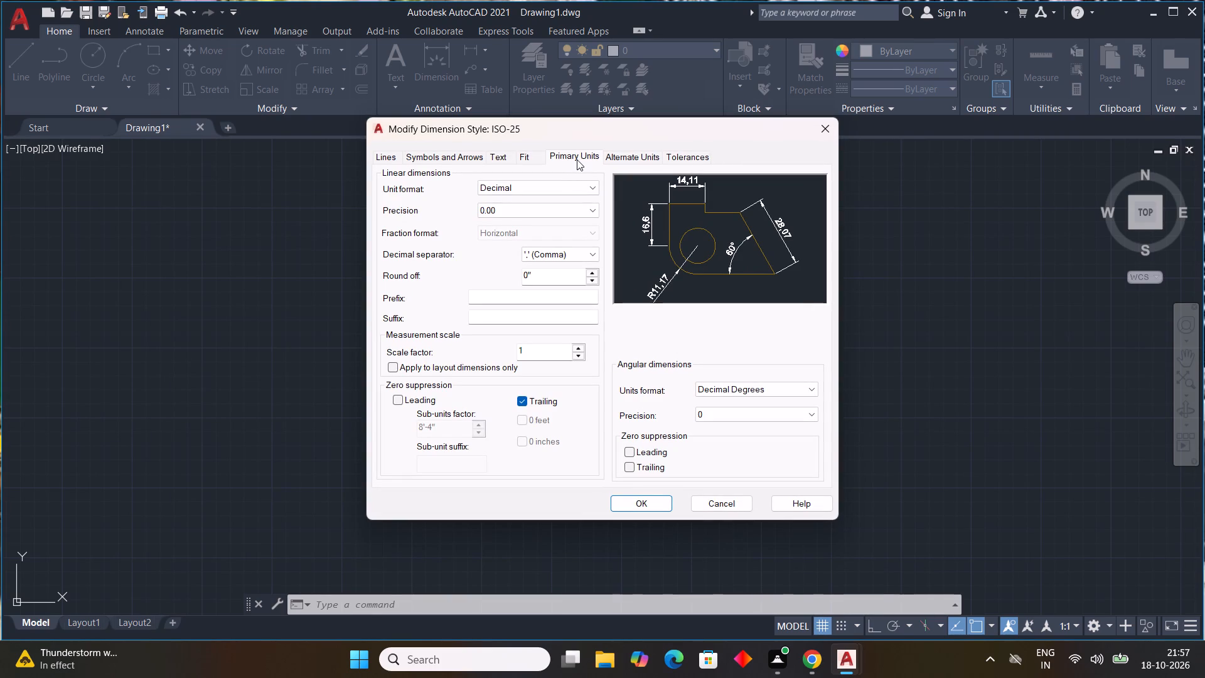
{"action": "left_click", "coordinate": [539, 186]}
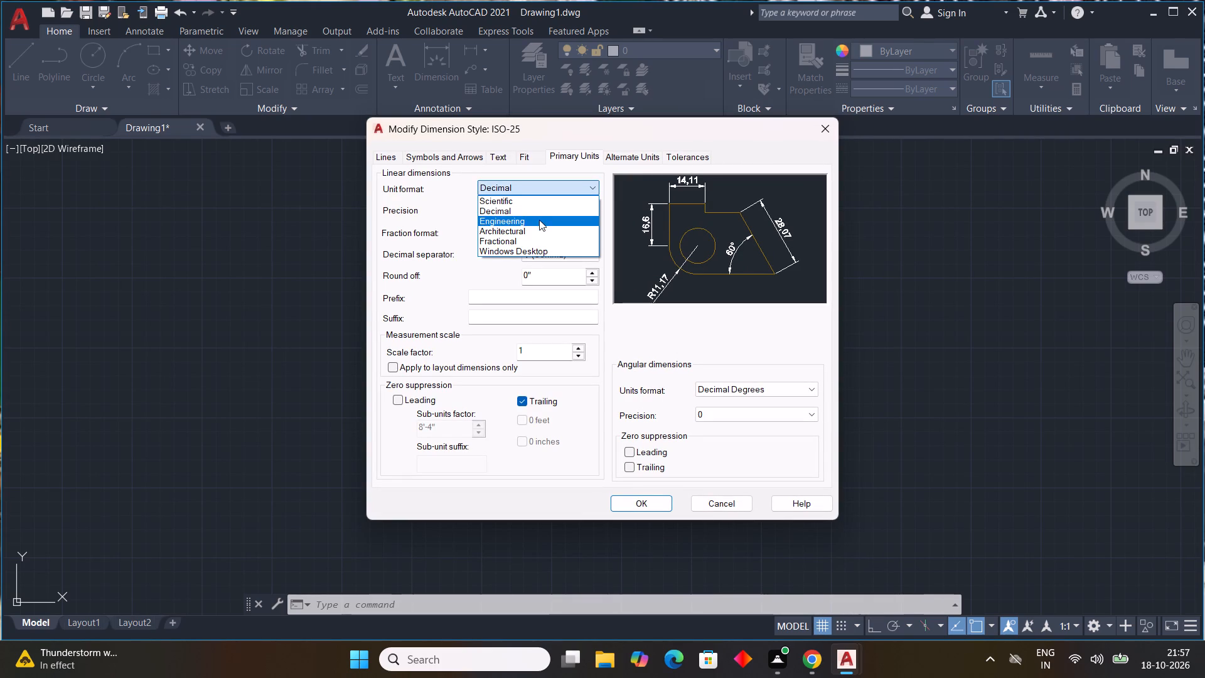
{"action": "left_click", "coordinate": [539, 220]}
{"action": "left_click", "coordinate": [540, 210]}
{"action": "left_click", "coordinate": [540, 230]}
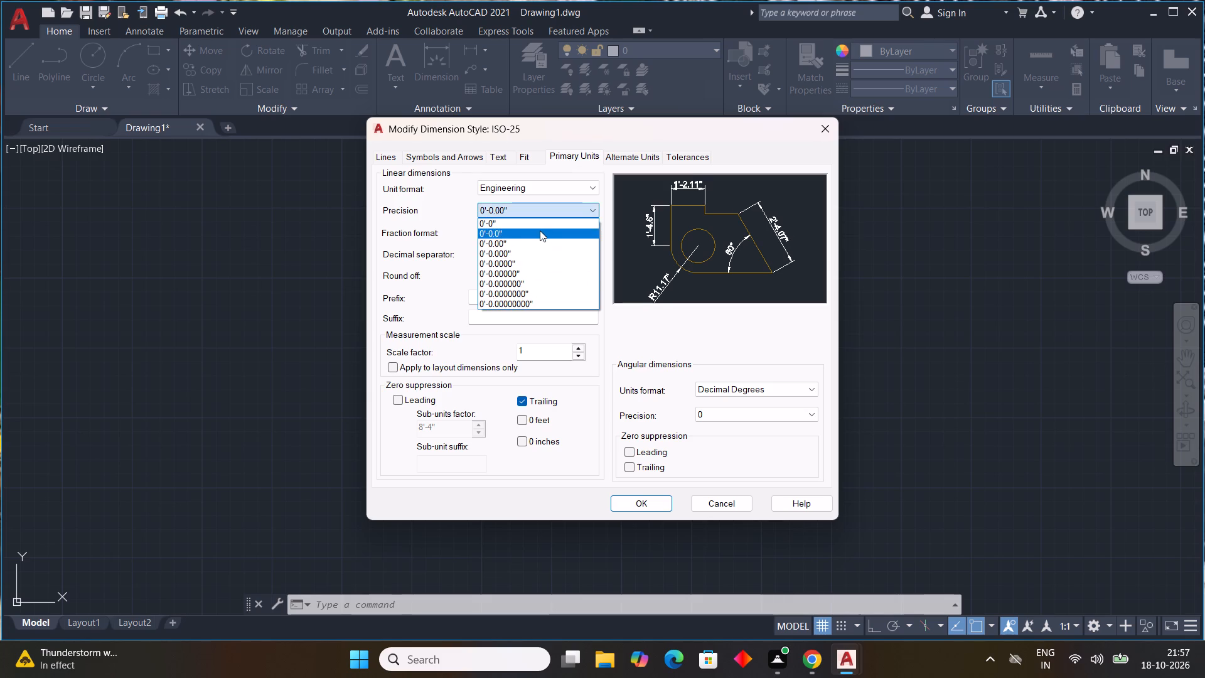
{"action": "left_click_drag", "start_coordinate": [547, 278], "coordinate": [326, 275]}
{"action": "type", "text": "9\""}
{"action": "key", "text": "Return"}
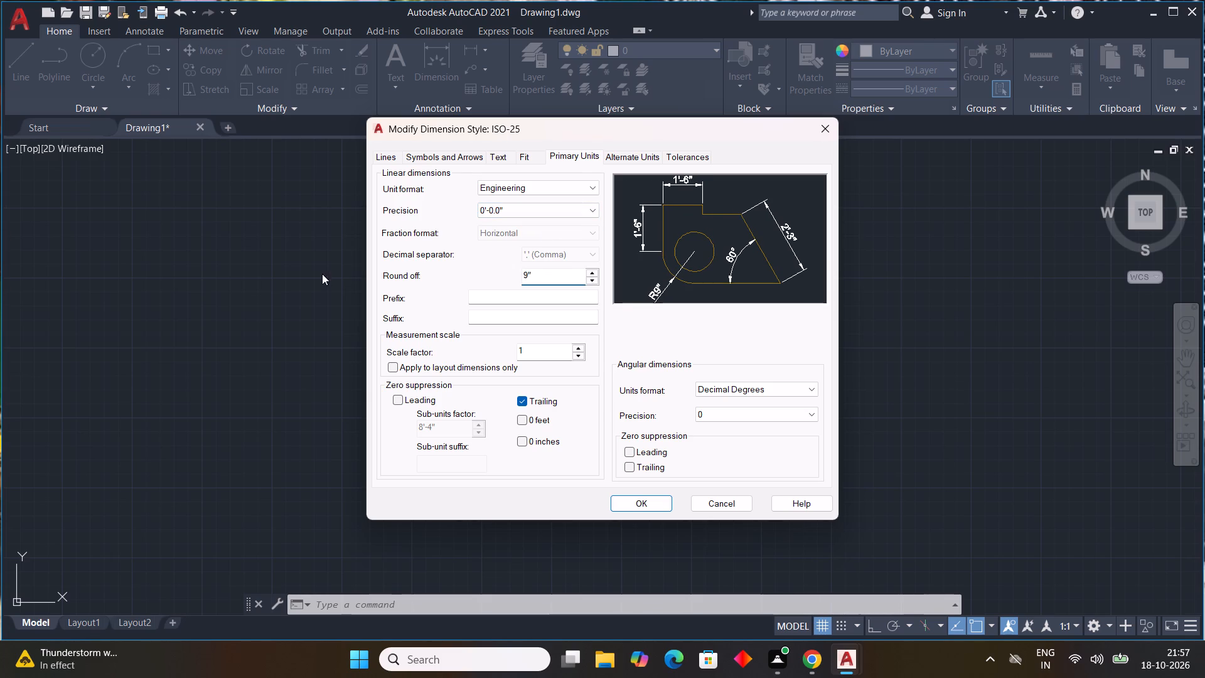
Set the text height of the ISO-25 dimension style to 9".
{"action": "left_click", "coordinate": [506, 156]}
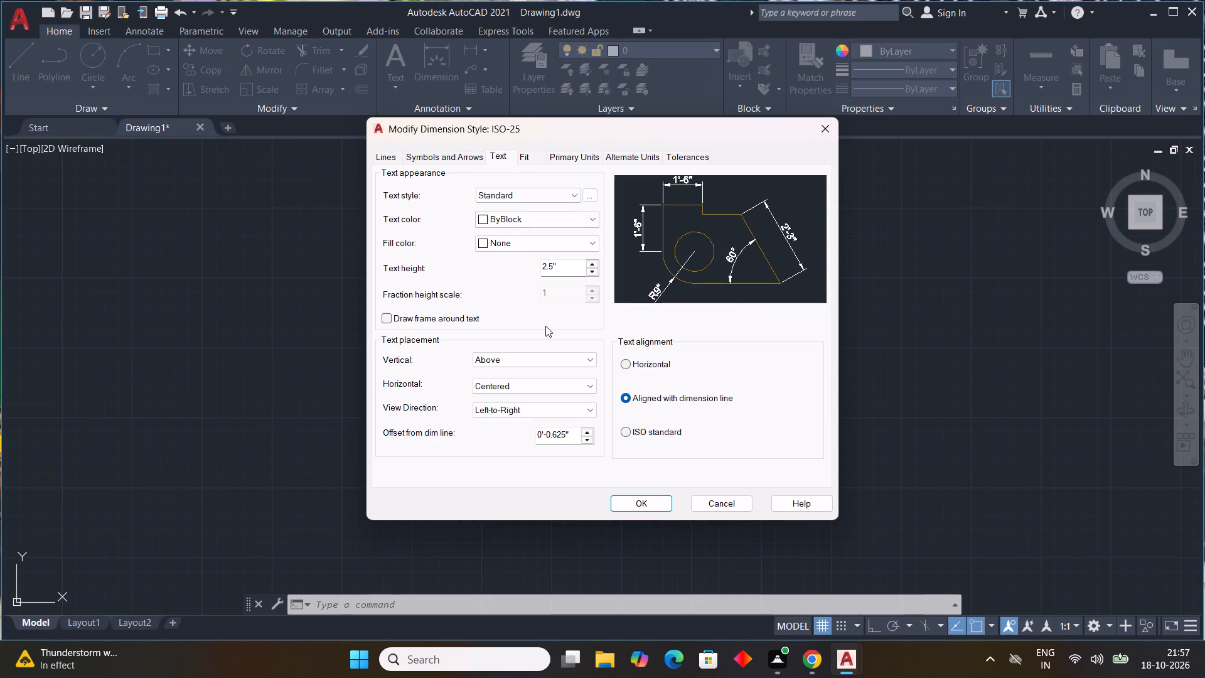
{"action": "left_click_drag", "start_coordinate": [577, 264], "coordinate": [114, 265]}
{"action": "type", "text": "9\""}
{"action": "key", "text": "Return"}
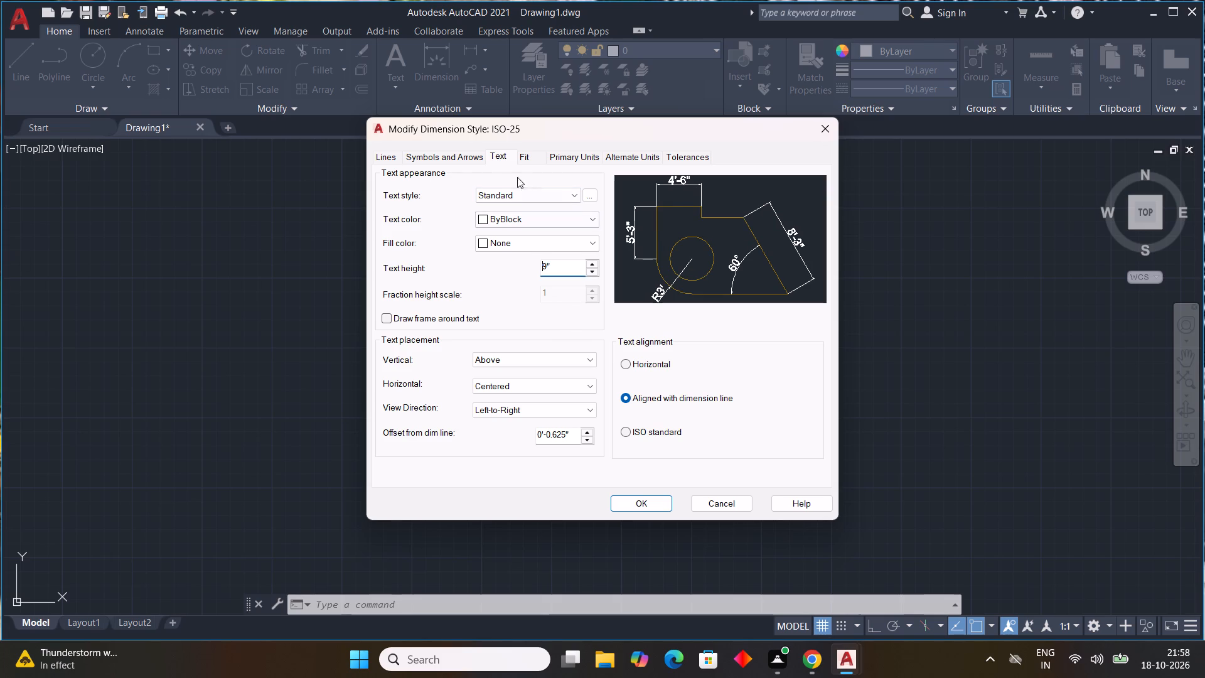
Set the dimension arrow size to 9" and make the modified ISO-25 style the current dimension style.
{"action": "left_click", "coordinate": [449, 146]}
{"action": "left_click", "coordinate": [457, 153]}
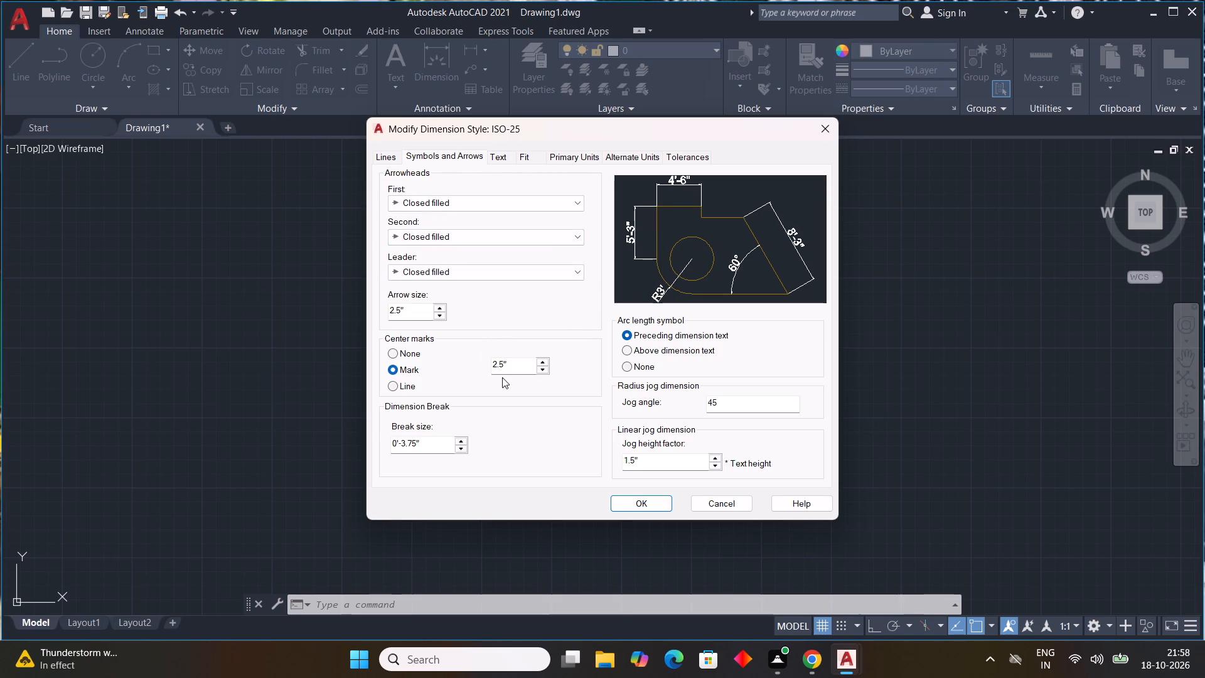
{"action": "left_click_drag", "start_coordinate": [413, 310], "coordinate": [34, 309]}
{"action": "key", "text": "9"}
{"action": "key", "text": "shift+quotedbl"}
{"action": "key", "text": "Return"}
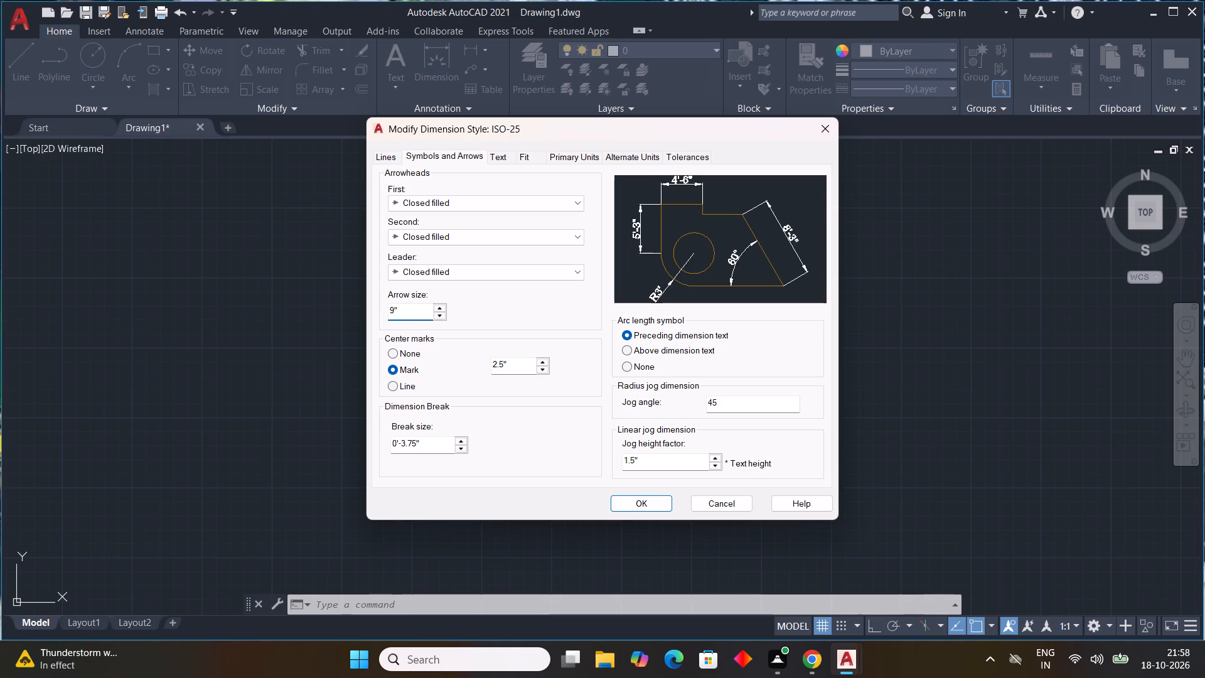
{"action": "left_click", "coordinate": [653, 503]}
{"action": "triple_click", "coordinate": [781, 243]}
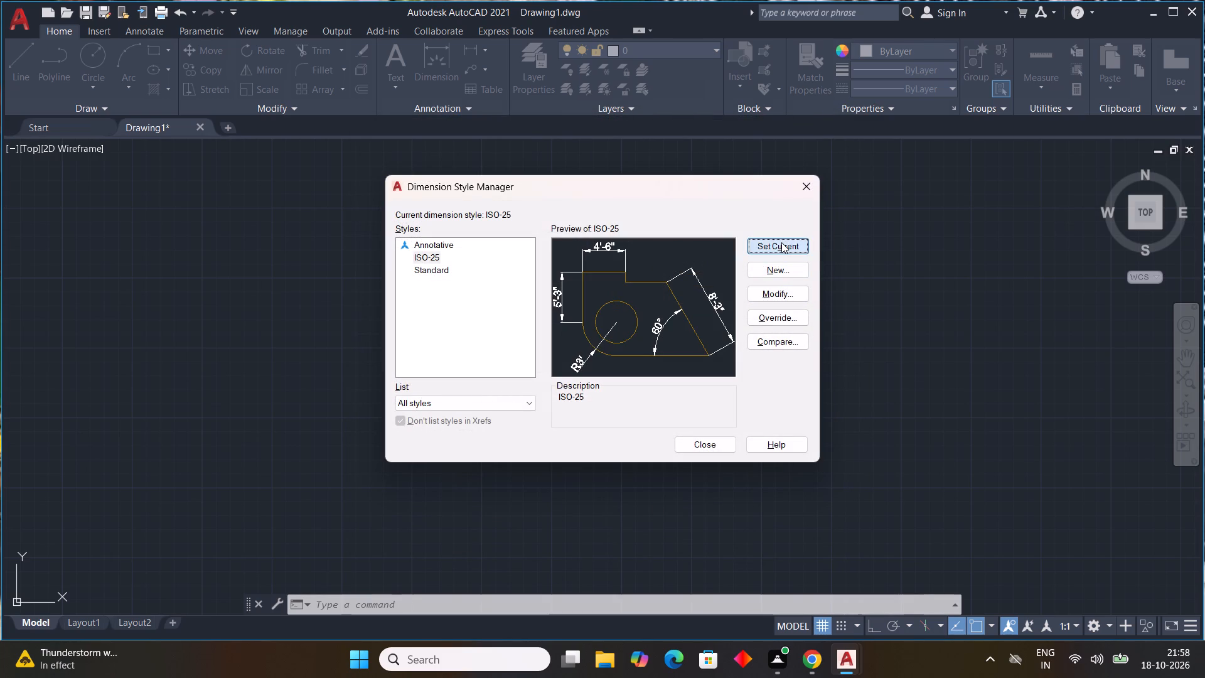
{"action": "left_click", "coordinate": [702, 451]}
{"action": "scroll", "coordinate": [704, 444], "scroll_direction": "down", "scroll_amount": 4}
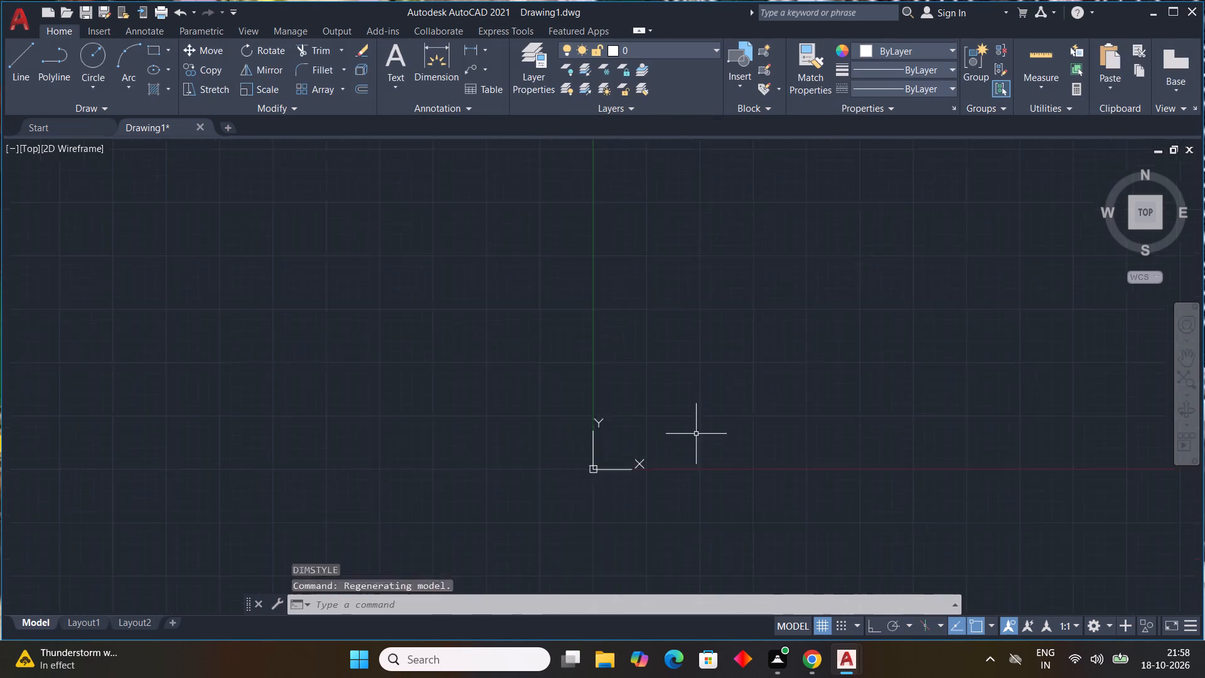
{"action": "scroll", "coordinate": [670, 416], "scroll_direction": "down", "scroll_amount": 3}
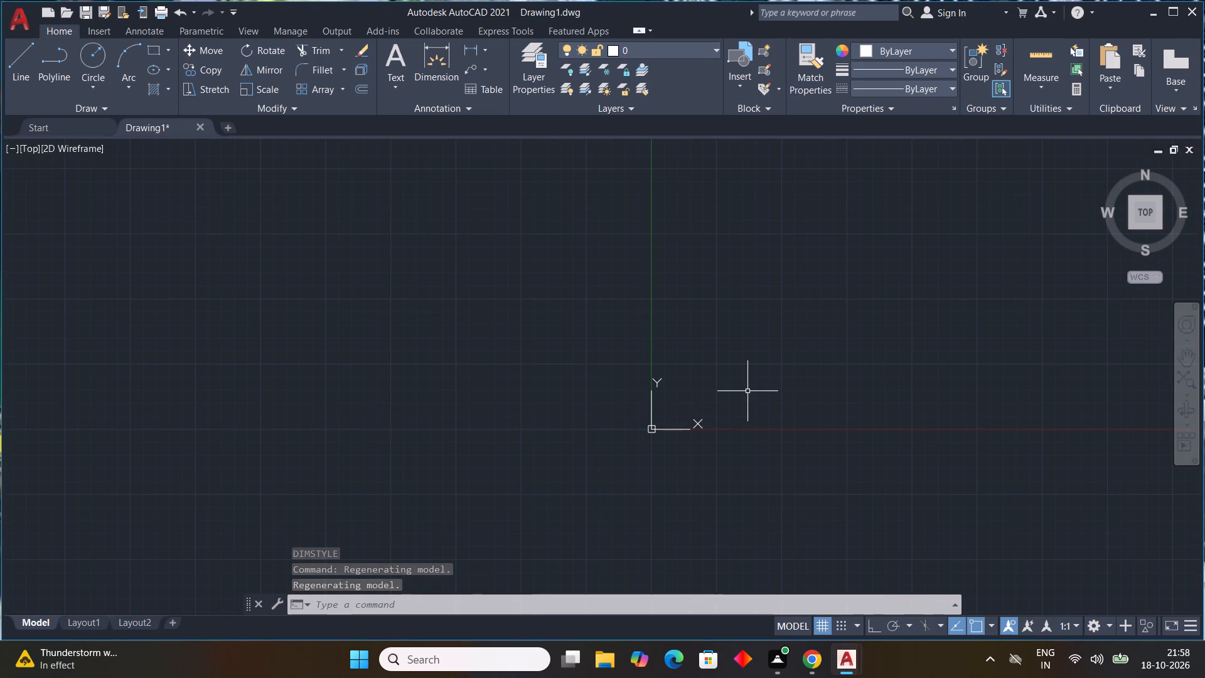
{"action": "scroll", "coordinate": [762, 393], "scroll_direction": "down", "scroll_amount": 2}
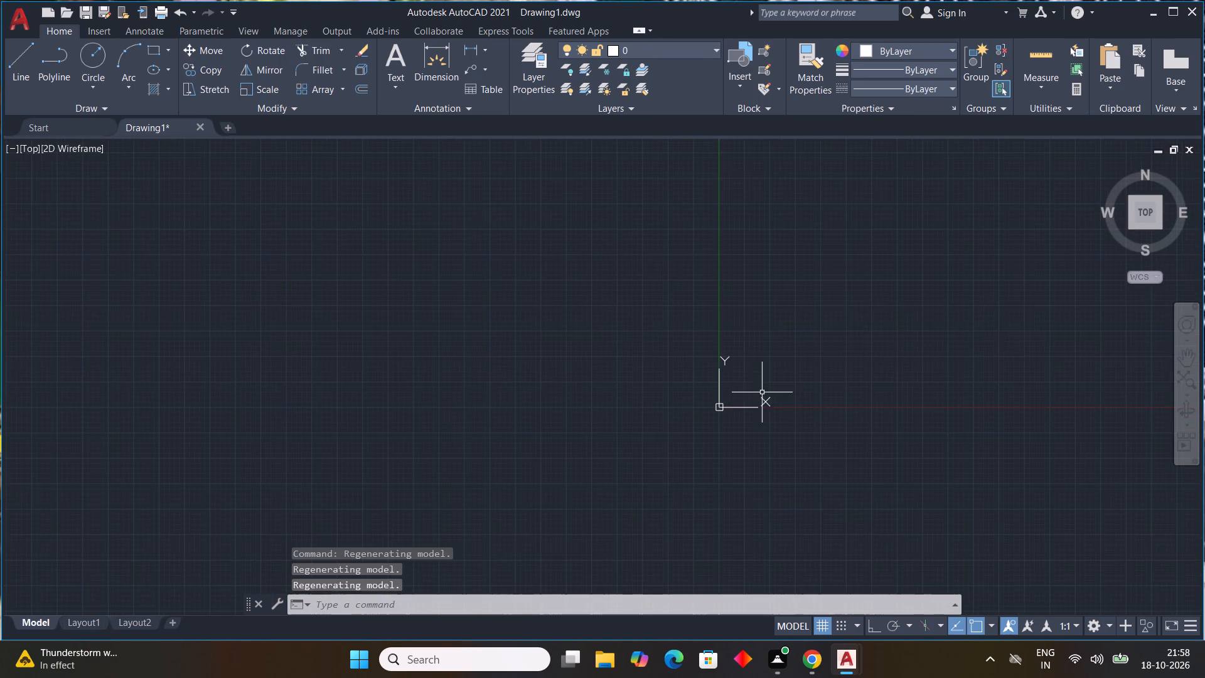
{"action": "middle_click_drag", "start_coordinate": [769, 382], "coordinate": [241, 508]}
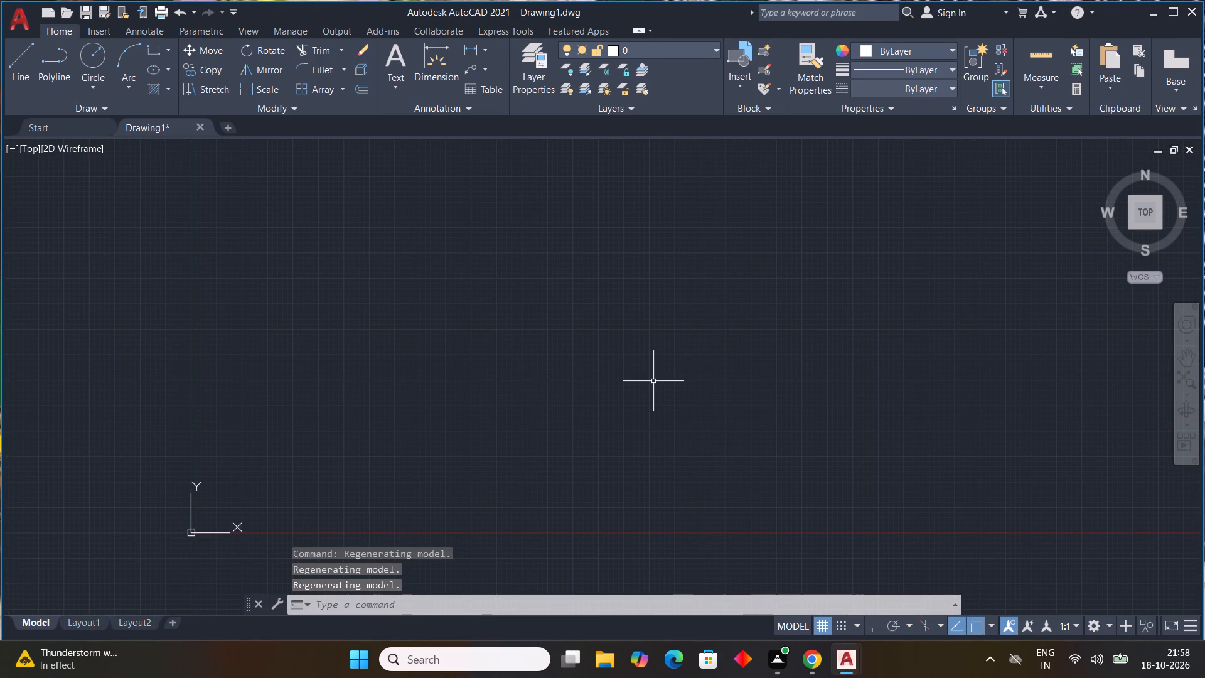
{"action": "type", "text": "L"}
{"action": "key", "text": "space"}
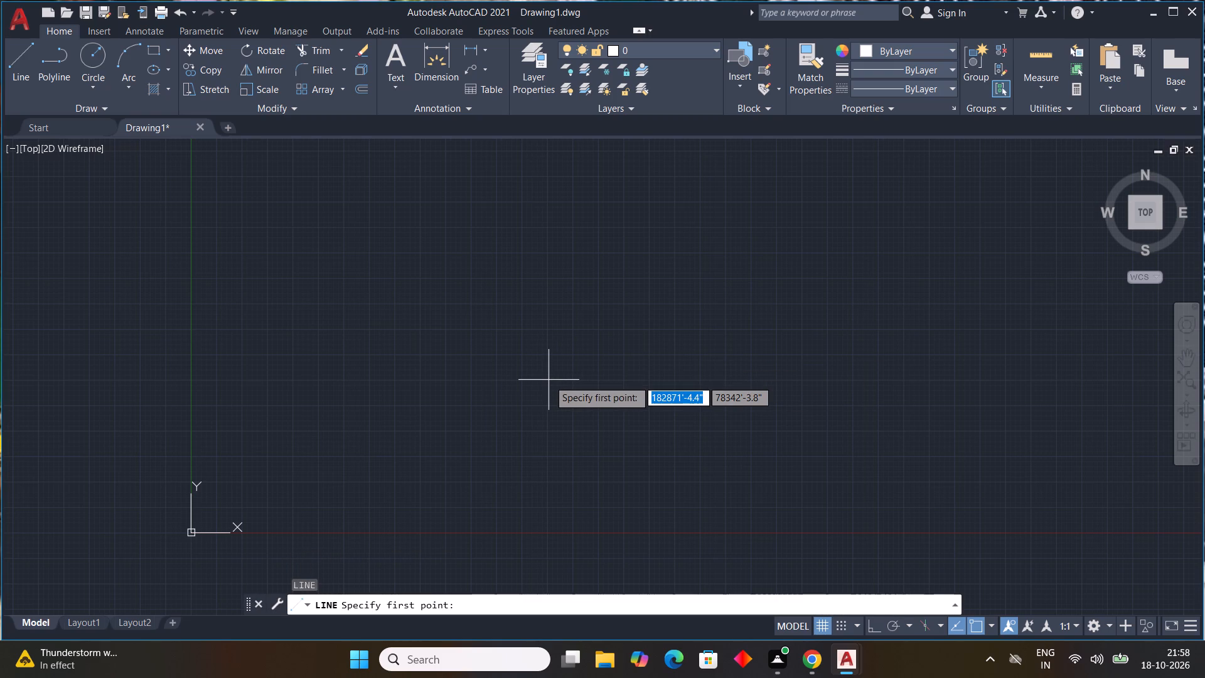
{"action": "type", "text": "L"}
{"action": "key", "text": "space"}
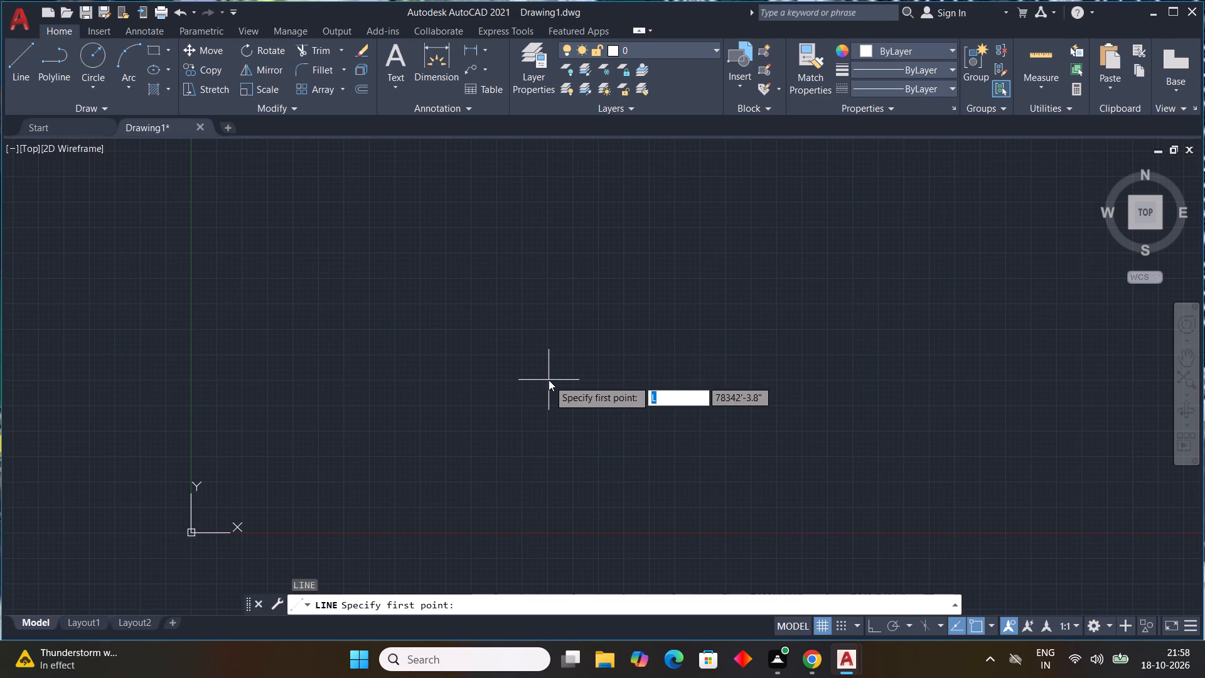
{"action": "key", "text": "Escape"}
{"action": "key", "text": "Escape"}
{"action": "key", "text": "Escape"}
Begin a line in the empty area above and to the right of the origin, with Ortho mode on.
{"action": "type", "text": "L"}
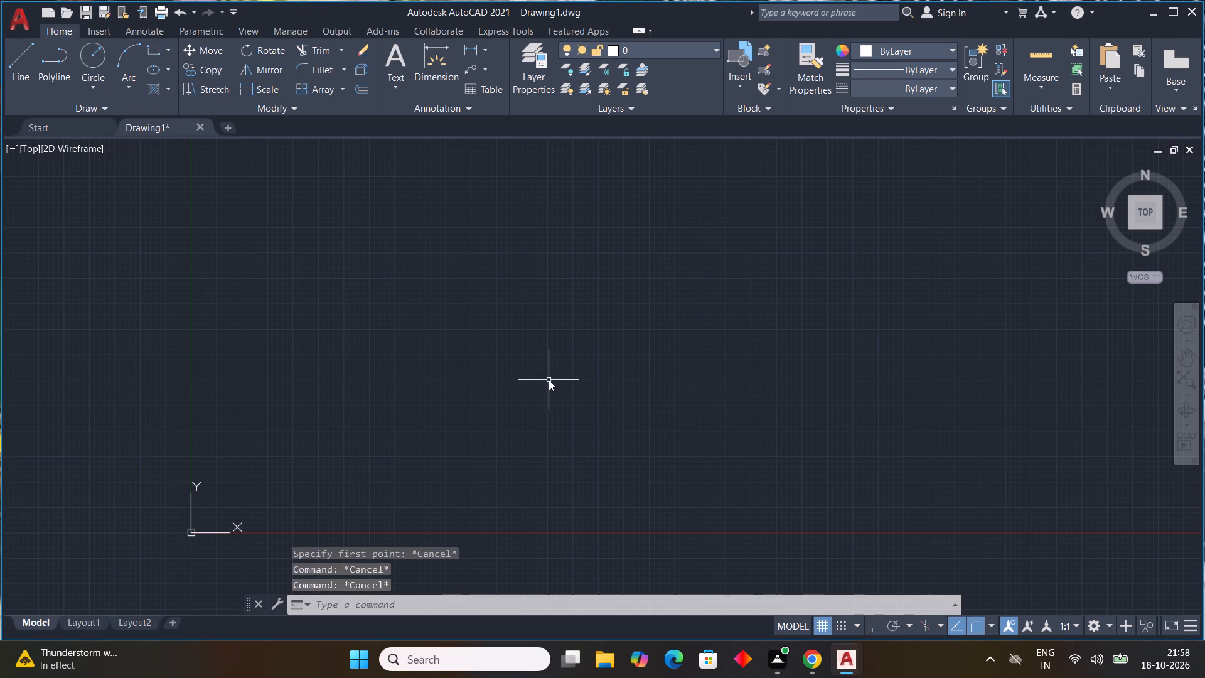
{"action": "key", "text": "space"}
{"action": "left_click_drag", "start_coordinate": [527, 388], "coordinate": [549, 388]}
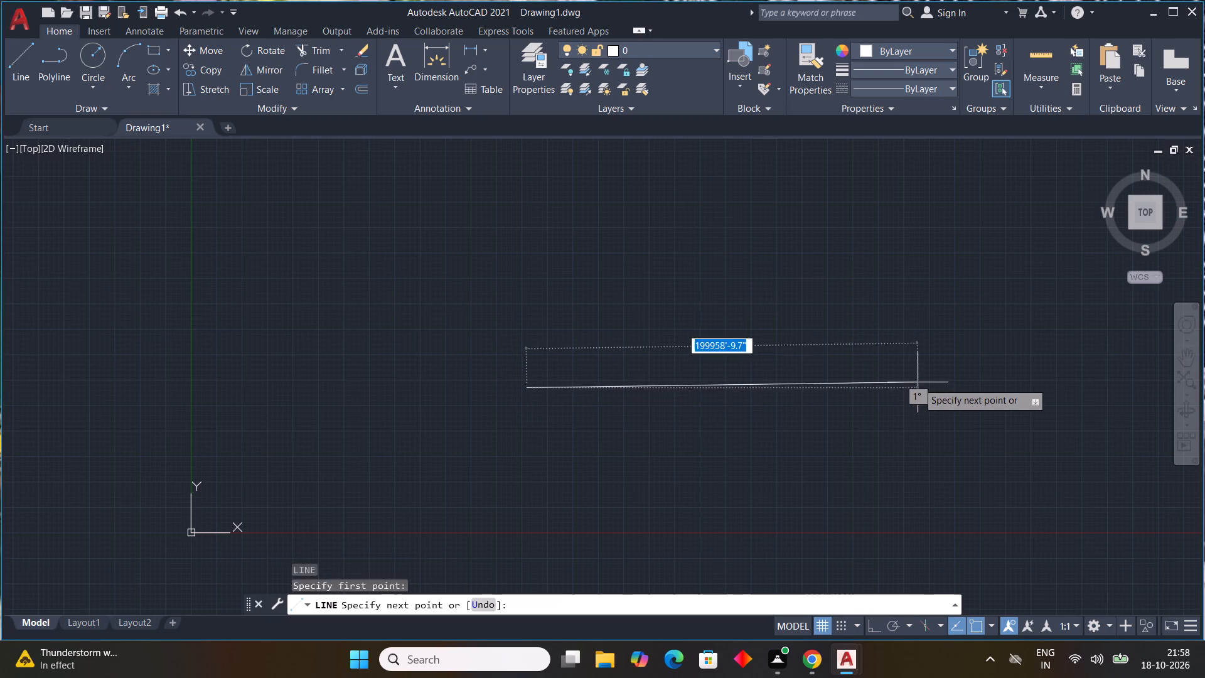
{"action": "key", "text": "F8"}
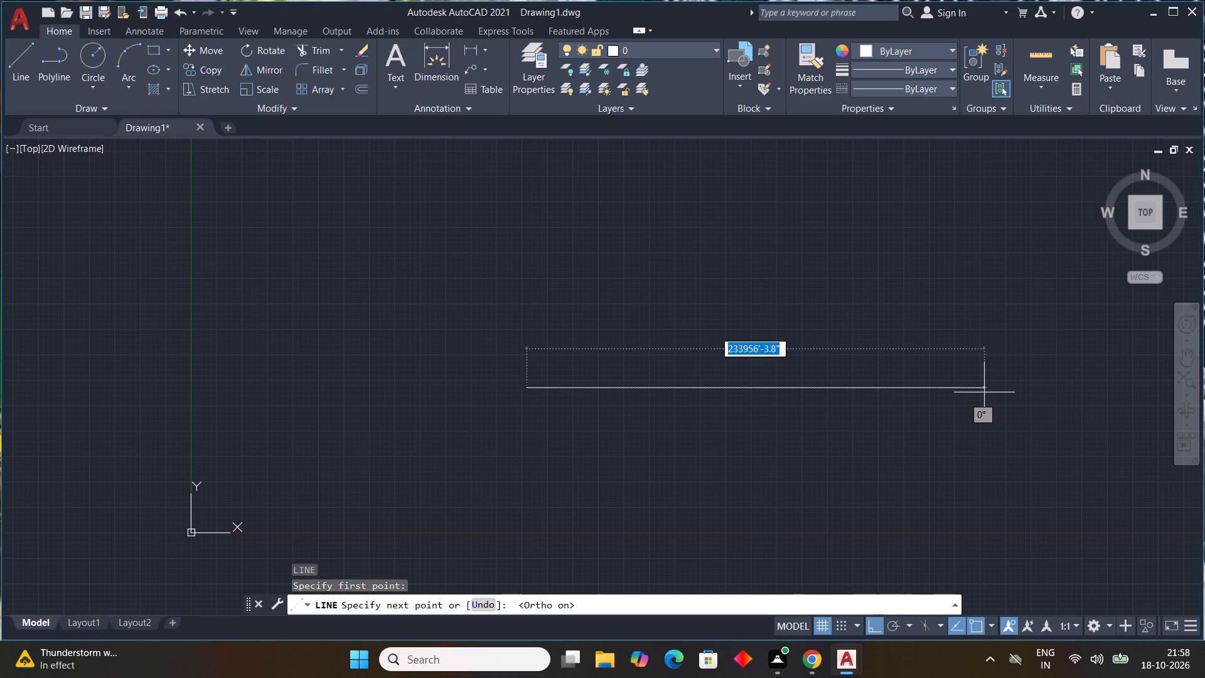
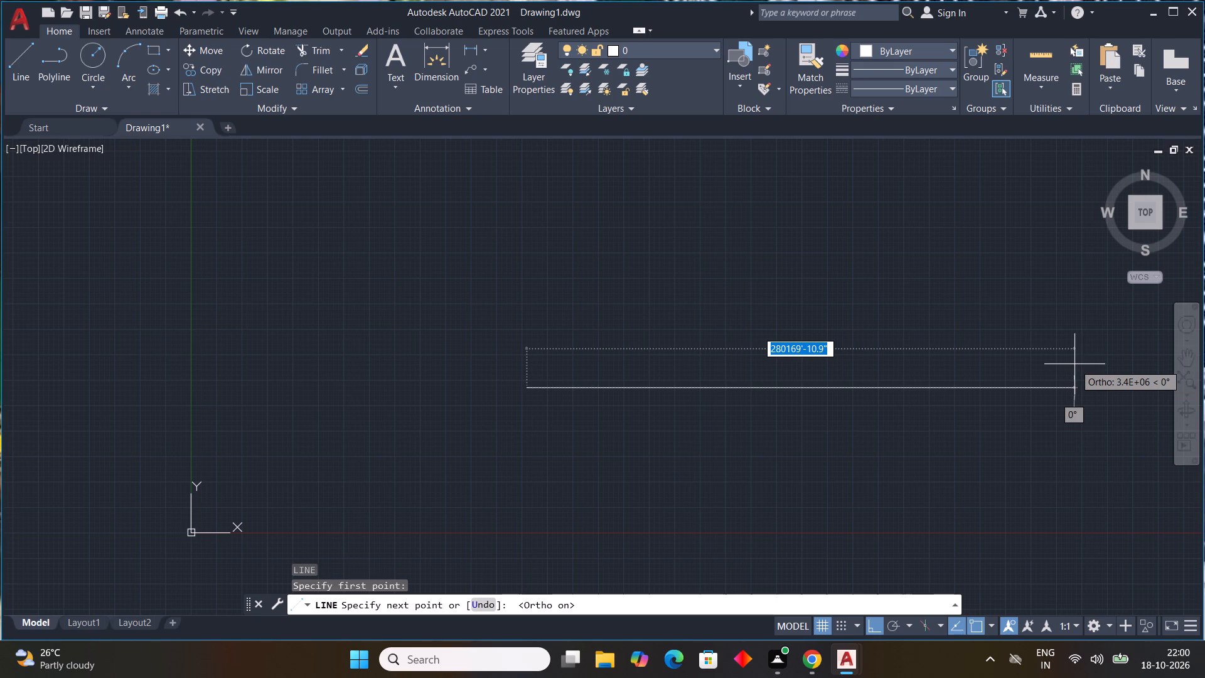
Draw the rectangle's 48'0" horizontal bottom edge and a 38'0" vertical edge up from its right end.
{"action": "type", "text": "48"}
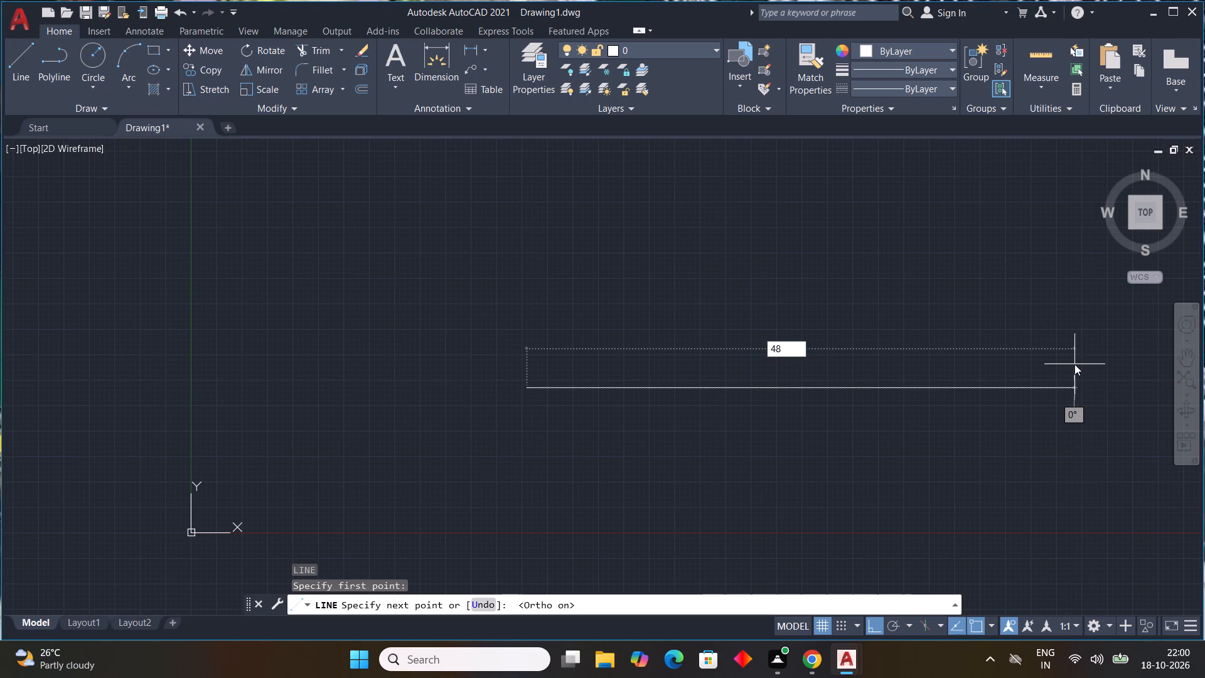
{"action": "type", "text": "'0"}
{"action": "key", "text": "shift+quotedbl"}
{"action": "key", "text": "Return"}
{"action": "scroll", "coordinate": [1008, 304], "scroll_direction": "down", "scroll_amount": 2}
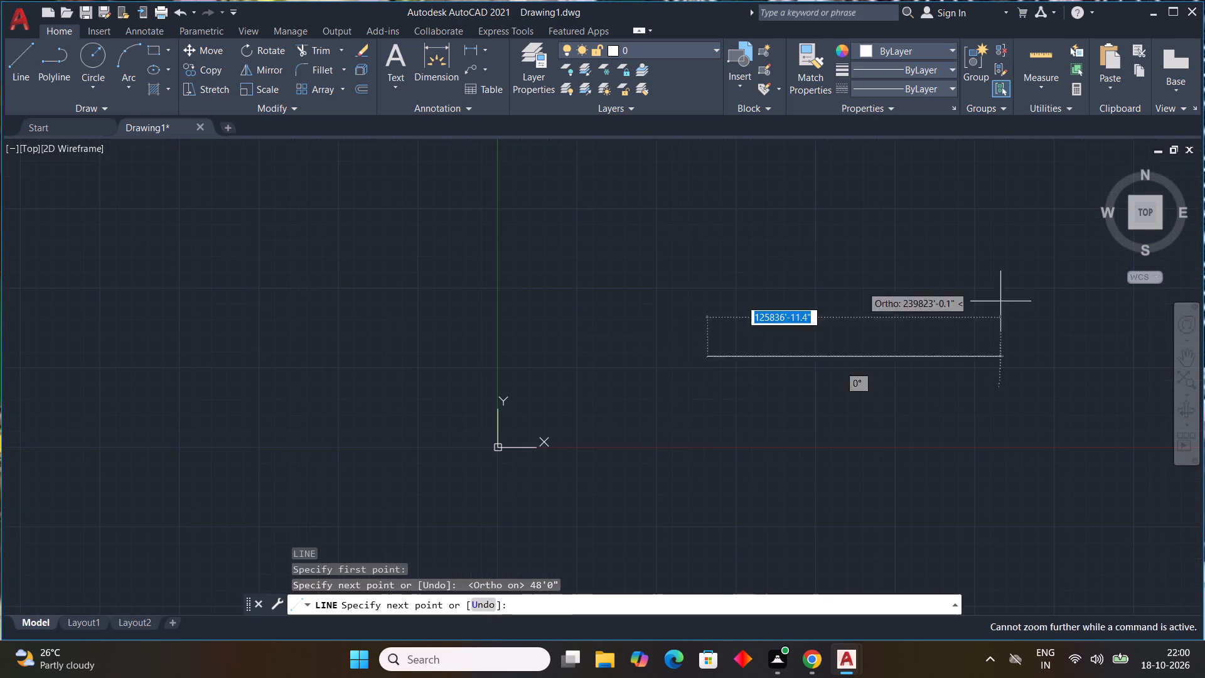
{"action": "scroll", "coordinate": [798, 329], "scroll_direction": "up", "scroll_amount": 2}
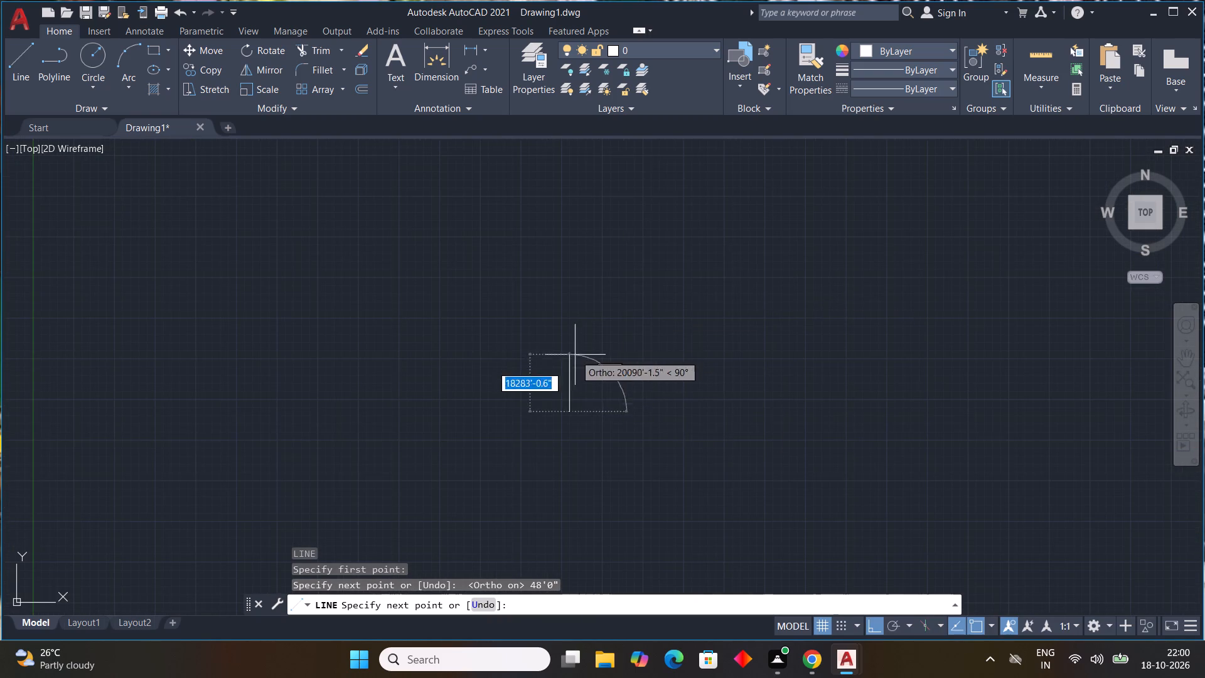
{"action": "scroll", "coordinate": [555, 422], "scroll_direction": "up", "scroll_amount": 5}
{"action": "scroll", "coordinate": [729, 362], "scroll_direction": "up", "scroll_amount": 2}
{"action": "middle_click_drag", "start_coordinate": [729, 362], "coordinate": [862, 502]}
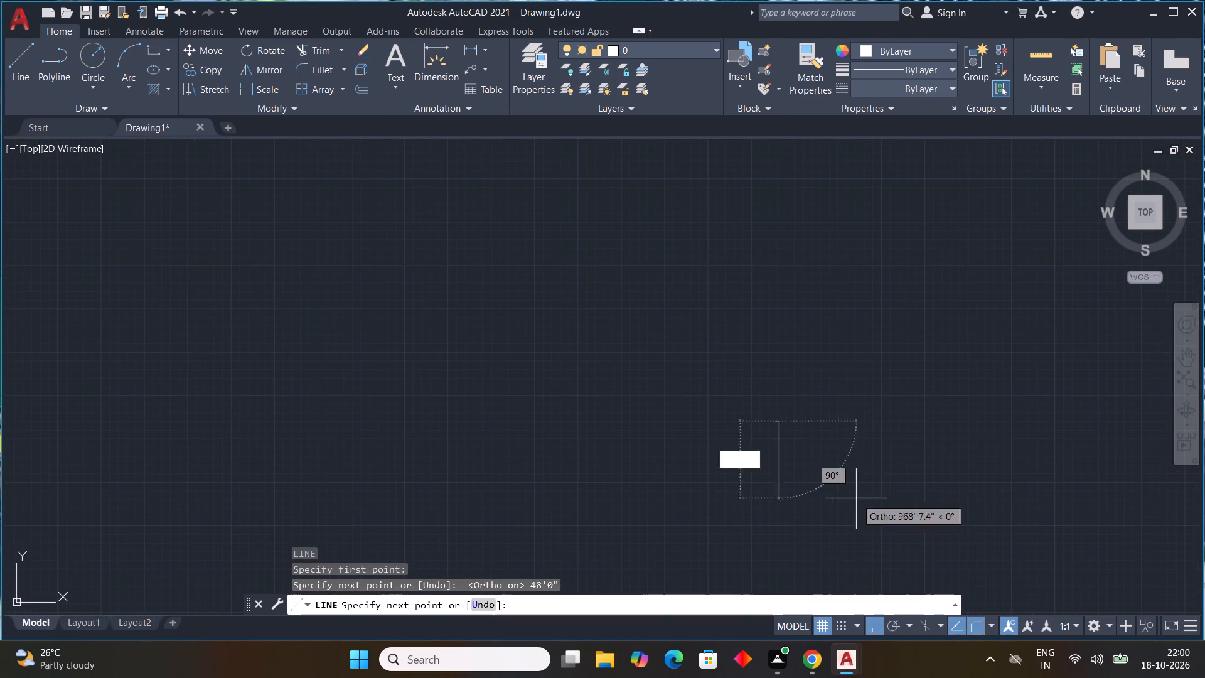
{"action": "scroll", "coordinate": [786, 404], "scroll_direction": "up", "scroll_amount": 3}
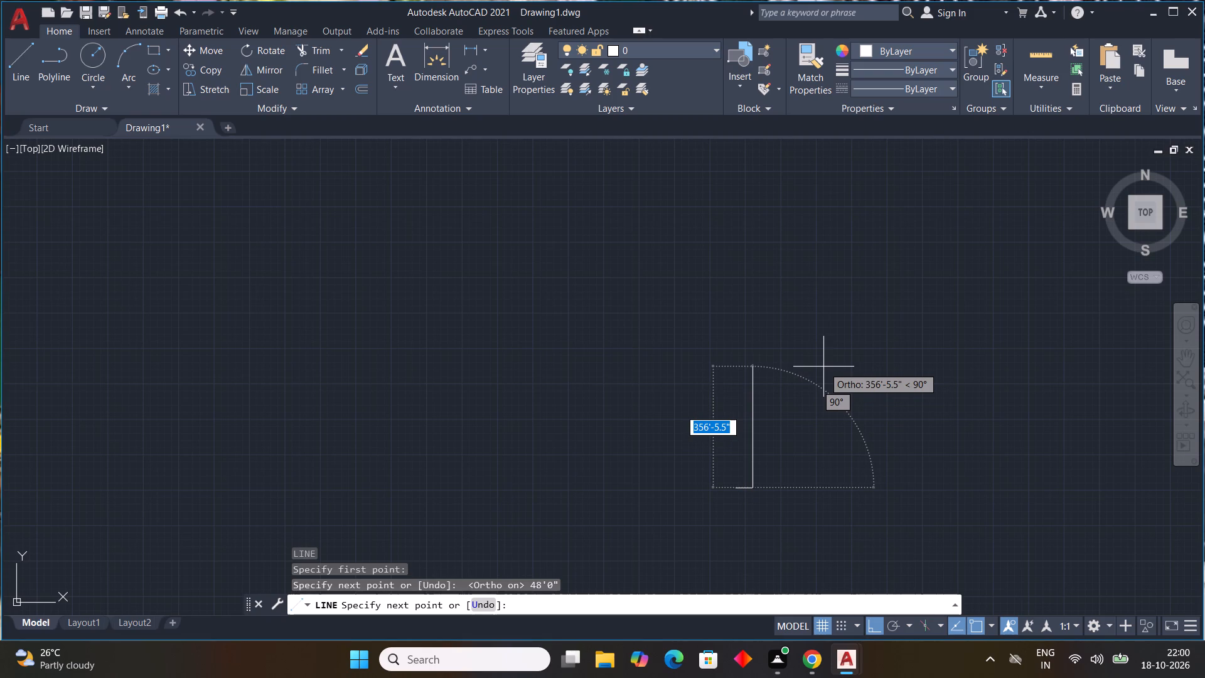
{"action": "key", "text": "3"}
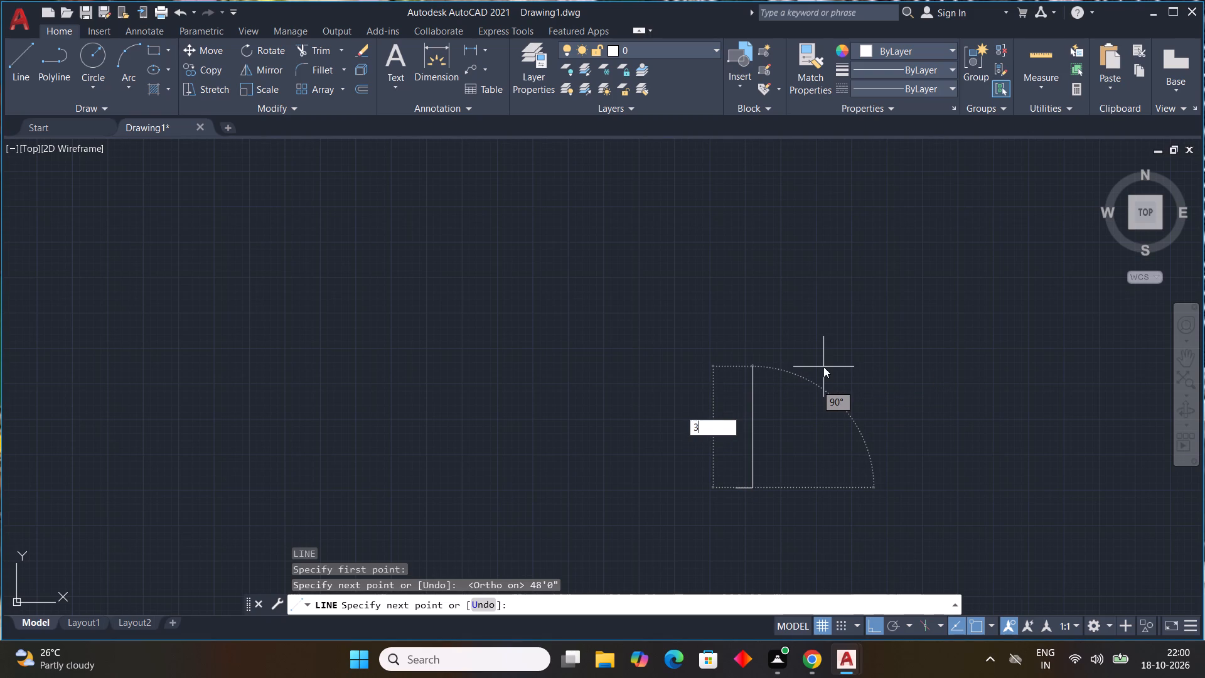
{"action": "type", "text": "8'"}
{"action": "key", "text": "0"}
{"action": "key", "text": "shift+quotedbl"}
{"action": "key", "text": "Return"}
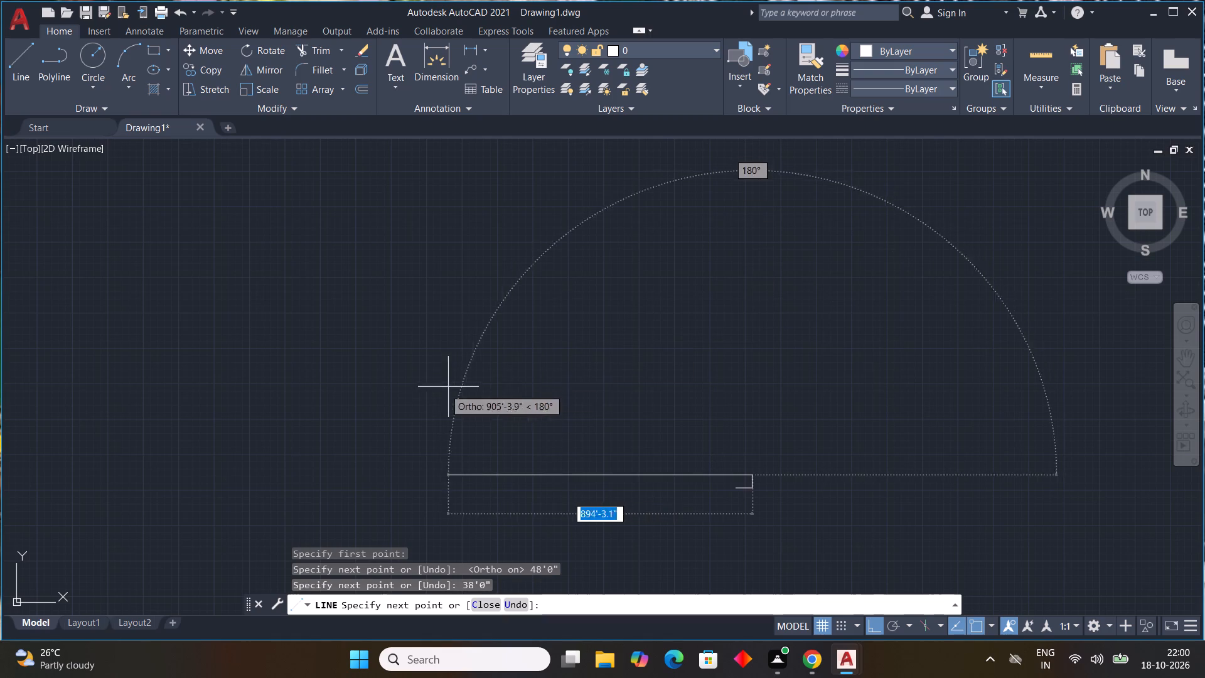
Draw the 48'0" top edge back to the left and close the rectangle down to its starting corner.
{"action": "scroll", "coordinate": [650, 406], "scroll_direction": "up", "scroll_amount": 2}
{"action": "middle_click_drag", "start_coordinate": [634, 417], "coordinate": [439, 164]}
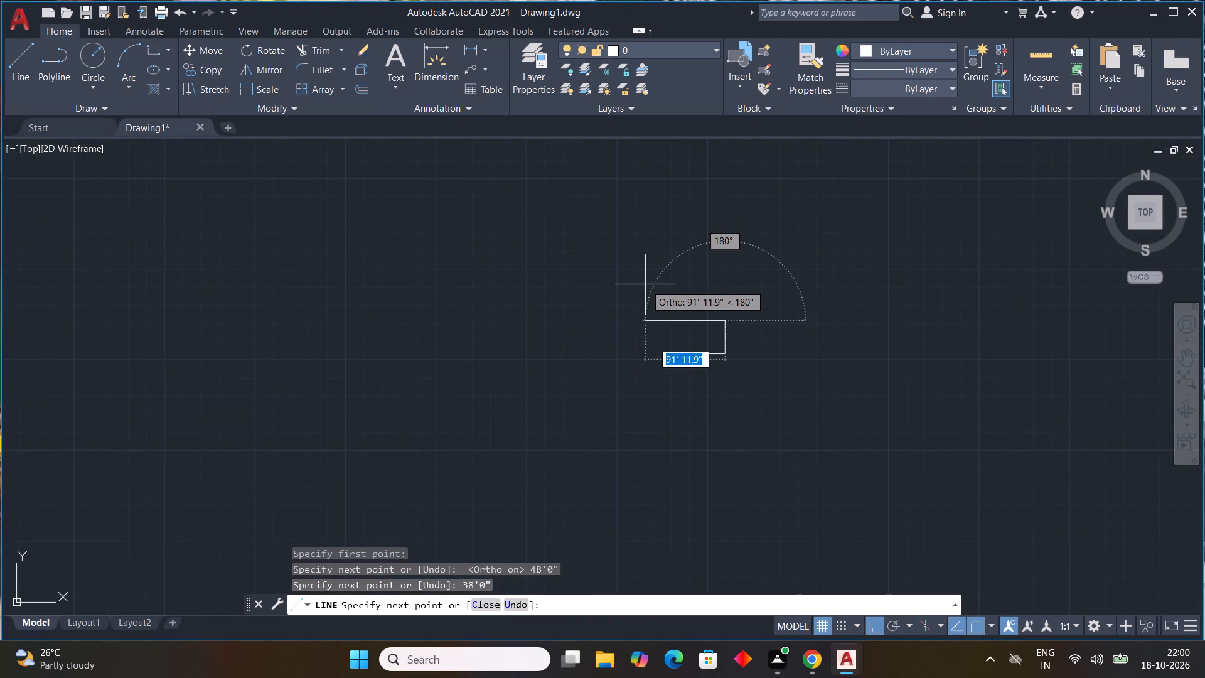
{"action": "type", "text": "48'"}
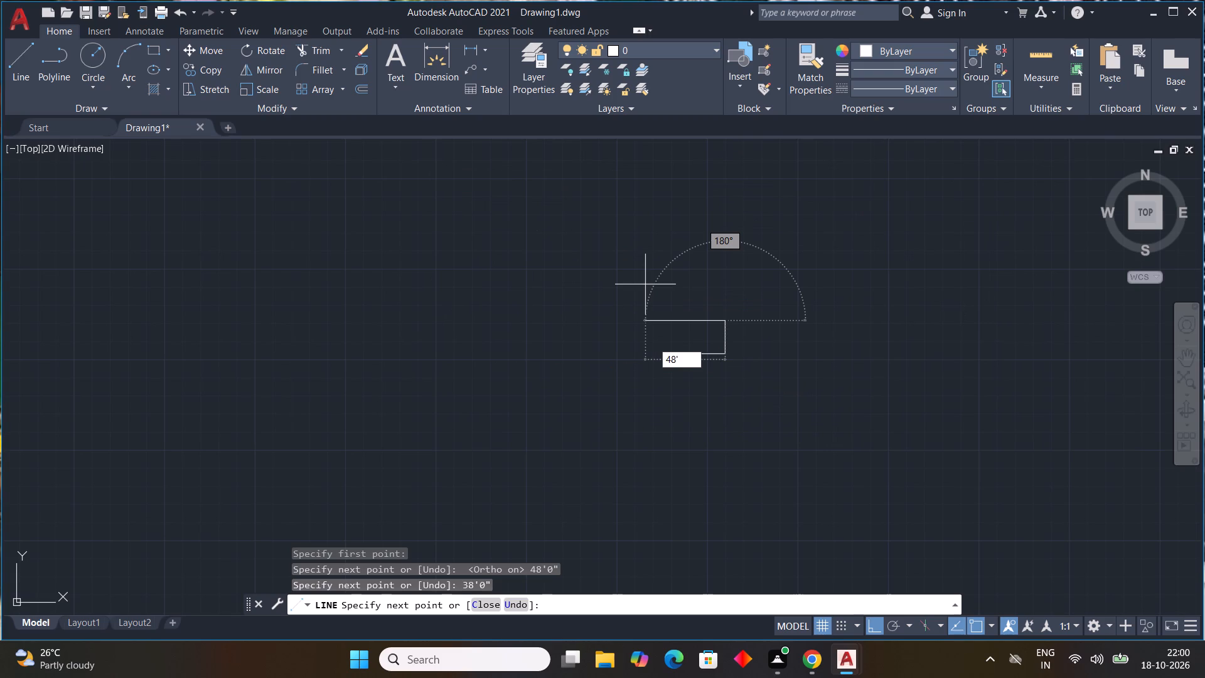
{"action": "type", "text": "0\""}
{"action": "key", "text": "Return"}
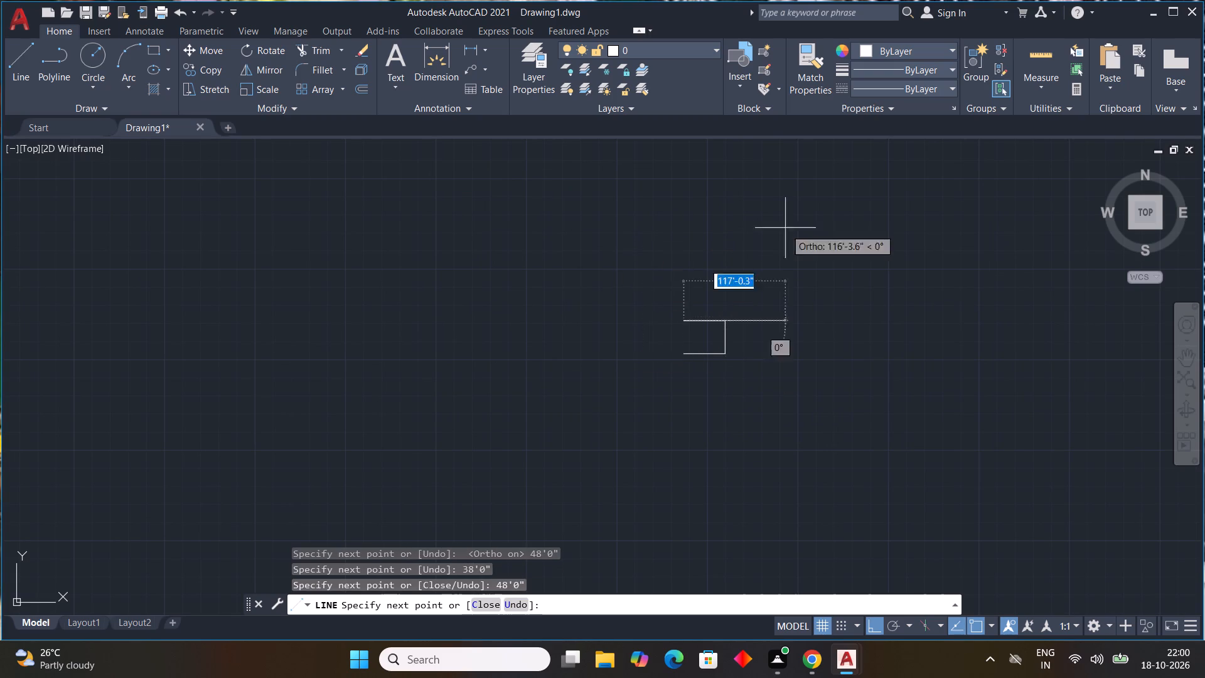
{"action": "scroll", "coordinate": [687, 335], "scroll_direction": "up", "scroll_amount": 4}
{"action": "left_click", "coordinate": [674, 456]}
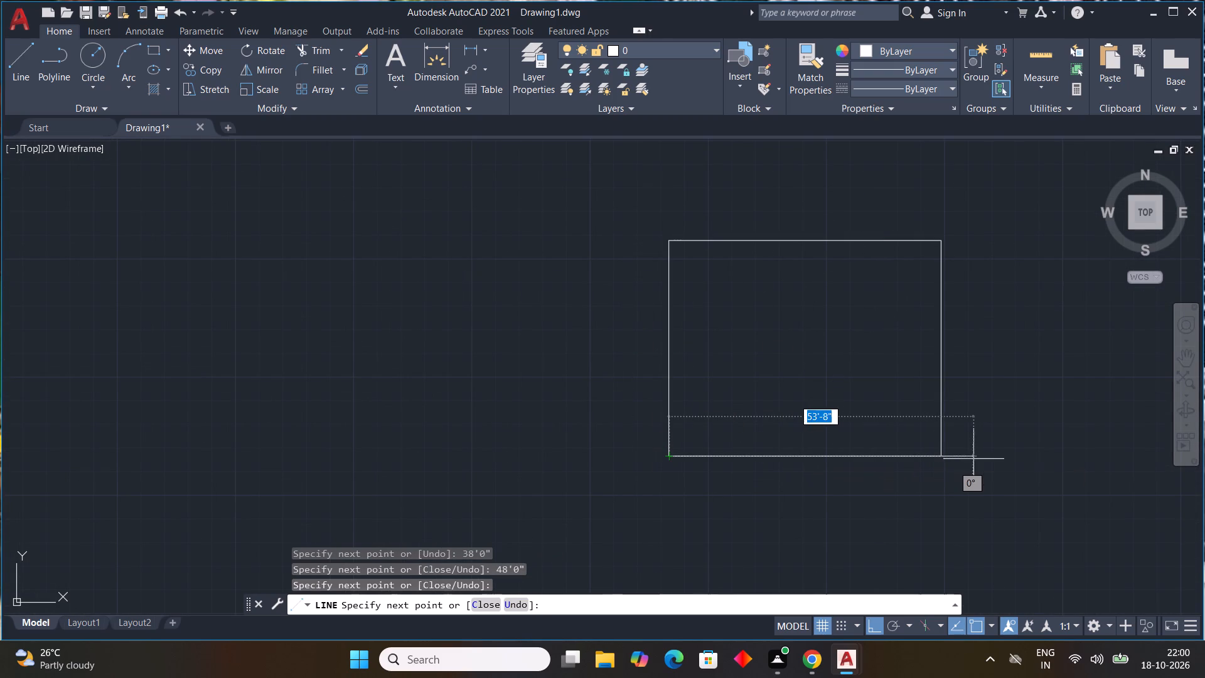
{"action": "key", "text": "Escape"}
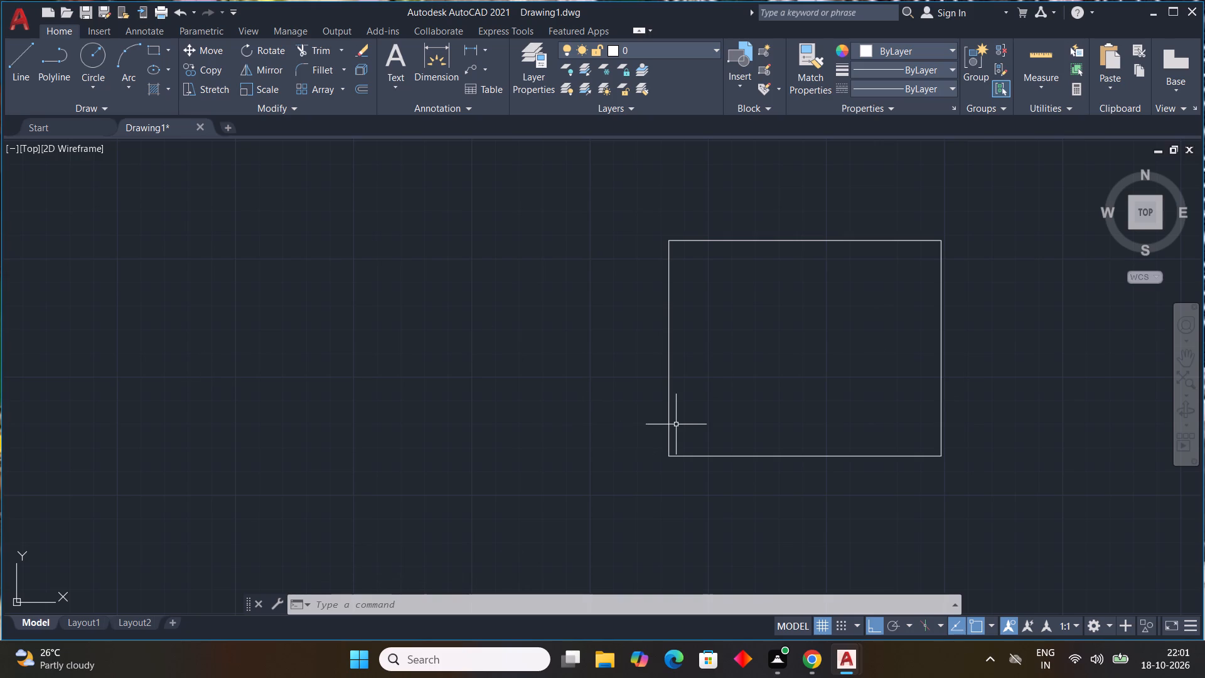
Offset all four edges of the rectangle 9" inward to form the outer wall thickness.
{"action": "type", "text": "OFF"}
{"action": "key", "text": "space"}
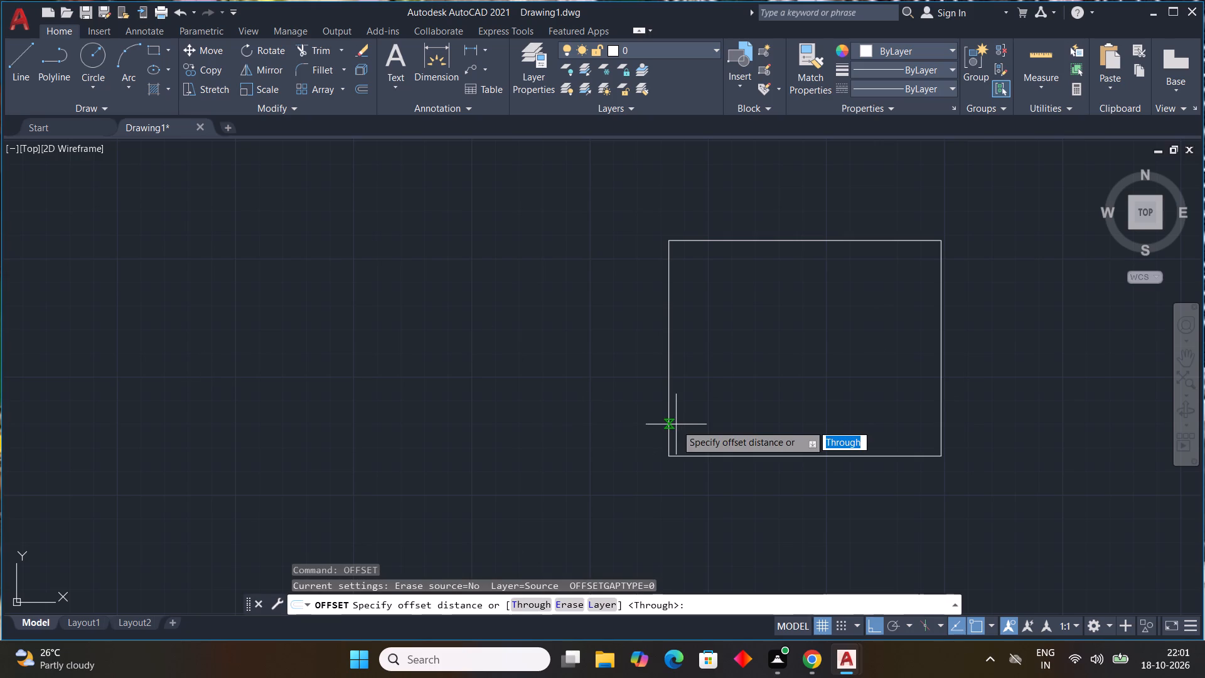
{"action": "key", "text": "9"}
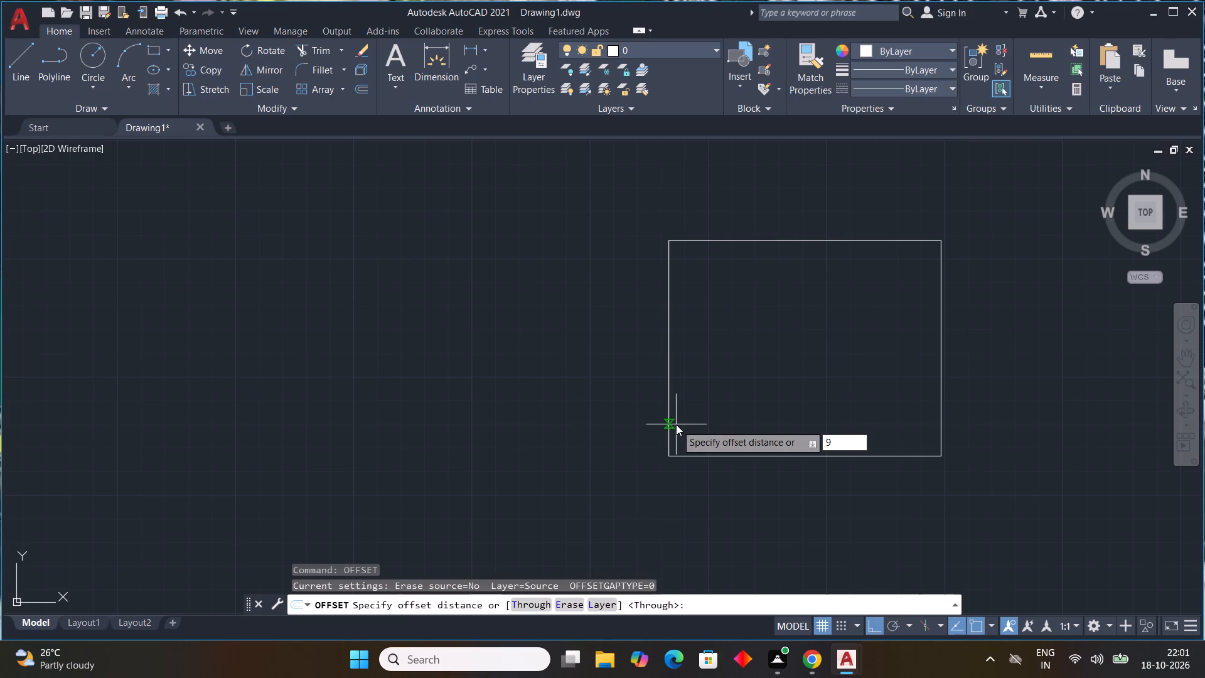
{"action": "key", "text": "shift+quotedbl"}
{"action": "key", "text": "Return"}
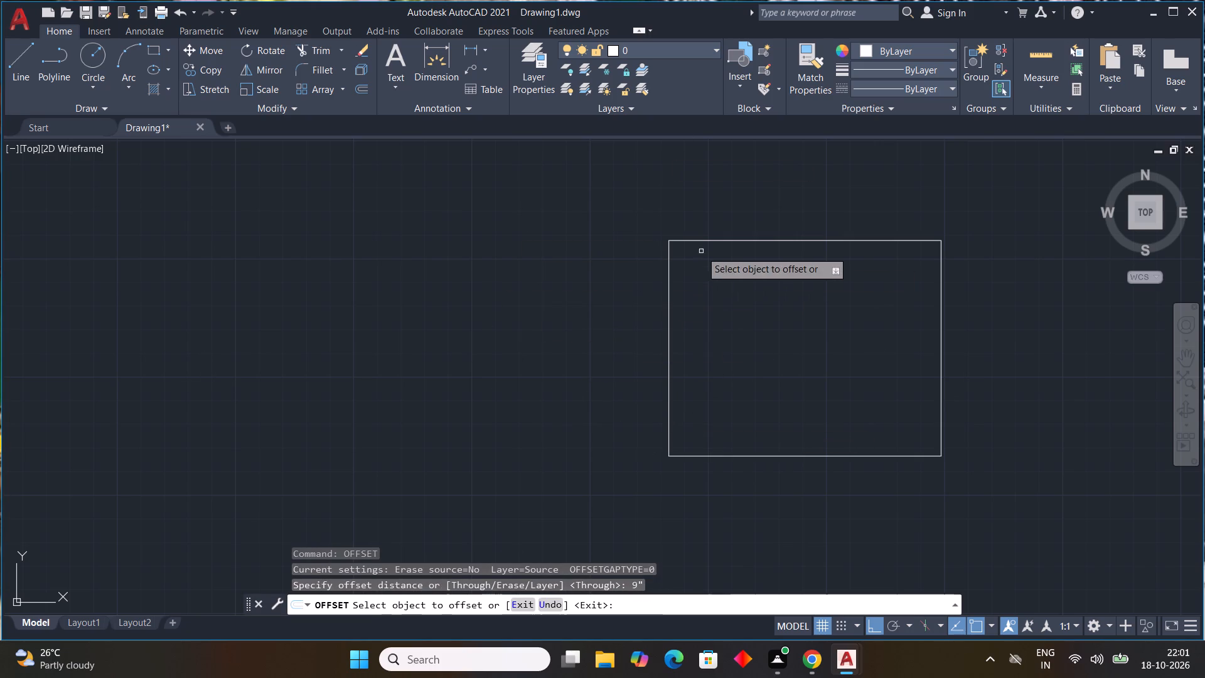
{"action": "left_click", "coordinate": [729, 239]}
{"action": "left_click", "coordinate": [714, 309]}
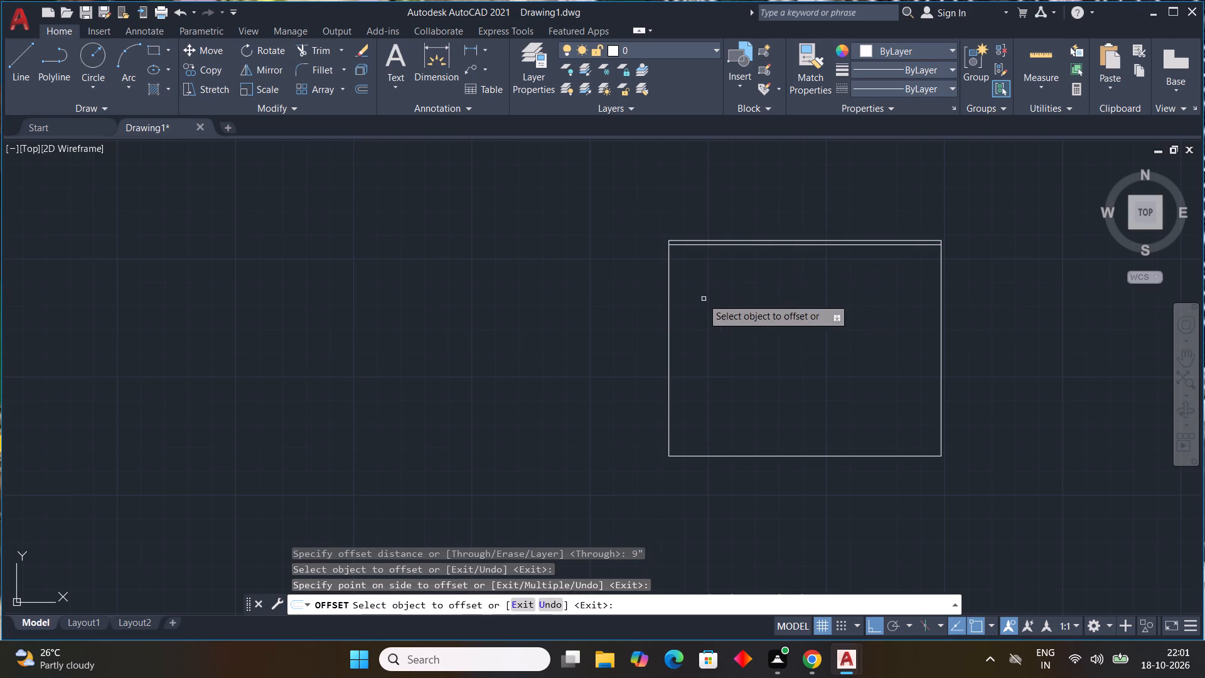
{"action": "left_click_drag", "start_coordinate": [670, 280], "coordinate": [676, 280]}
{"action": "left_click", "coordinate": [704, 288]}
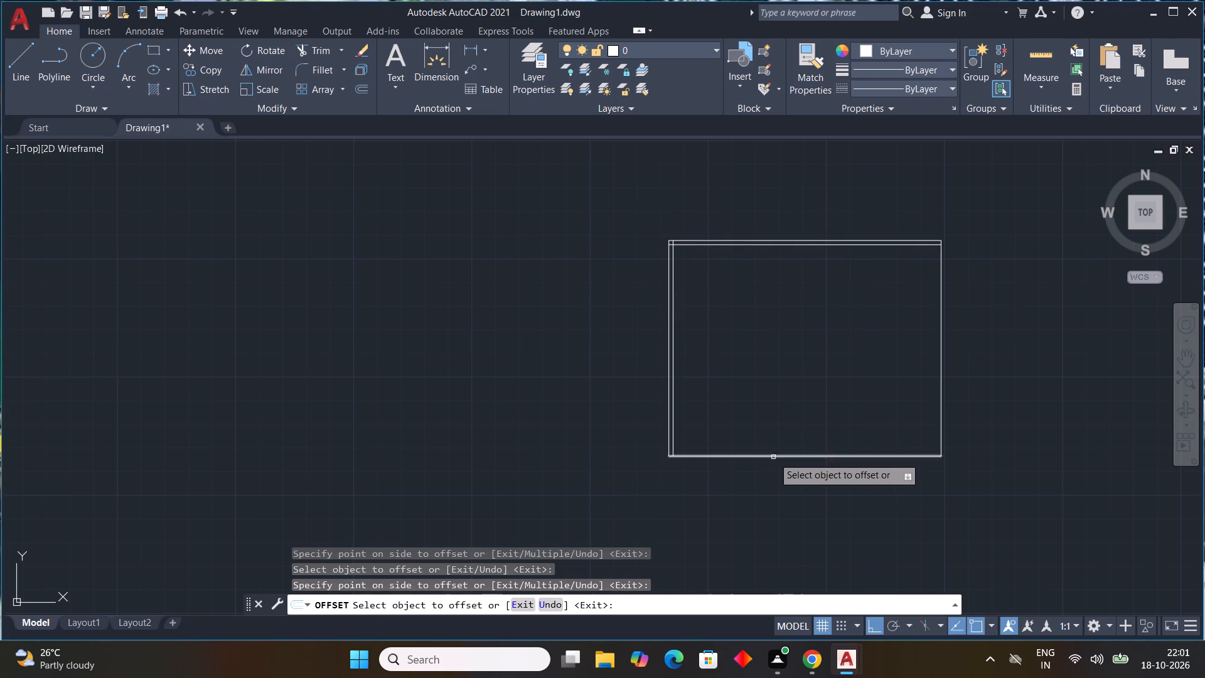
{"action": "left_click_drag", "start_coordinate": [773, 456], "coordinate": [773, 451]}
{"action": "left_click", "coordinate": [773, 433]}
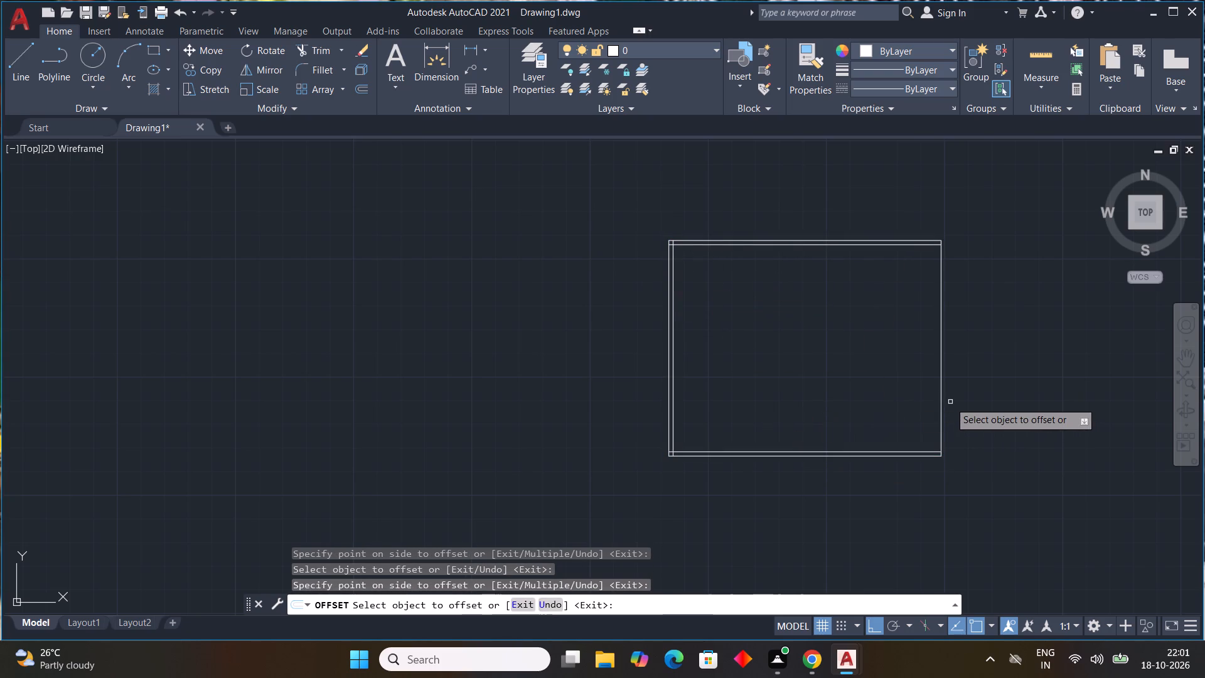
{"action": "left_click_drag", "start_coordinate": [940, 404], "coordinate": [926, 403]}
{"action": "left_click", "coordinate": [837, 404]}
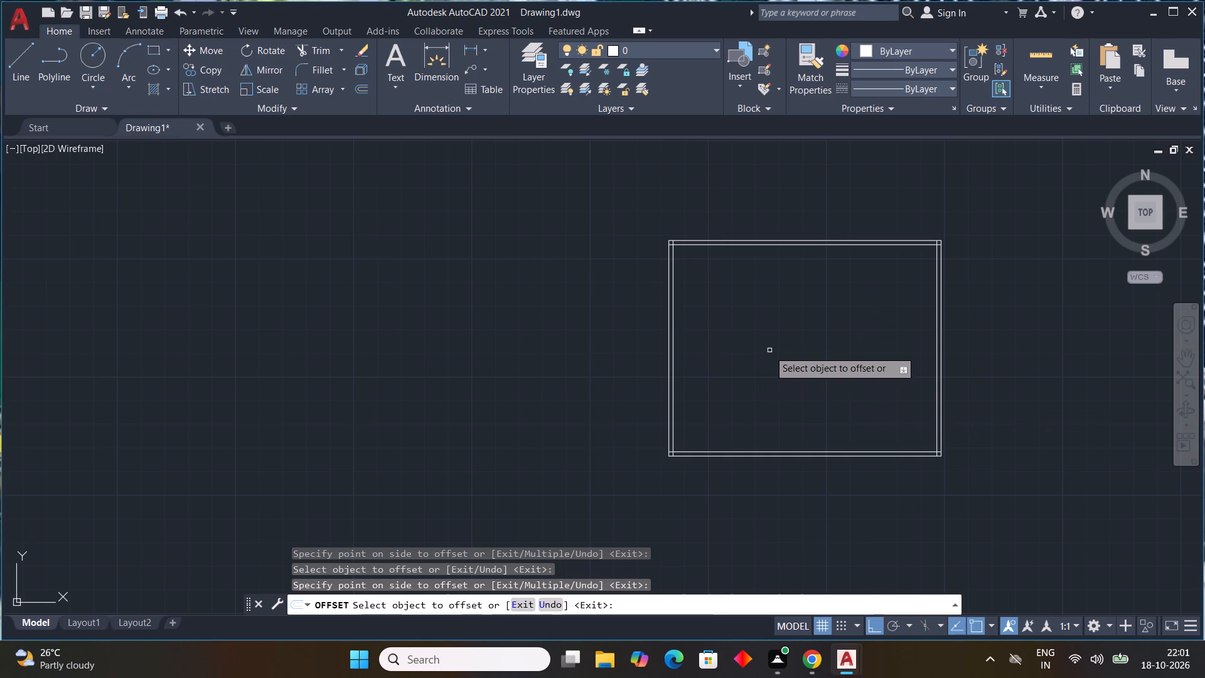
{"action": "middle_click_drag", "start_coordinate": [793, 328], "coordinate": [540, 328]}
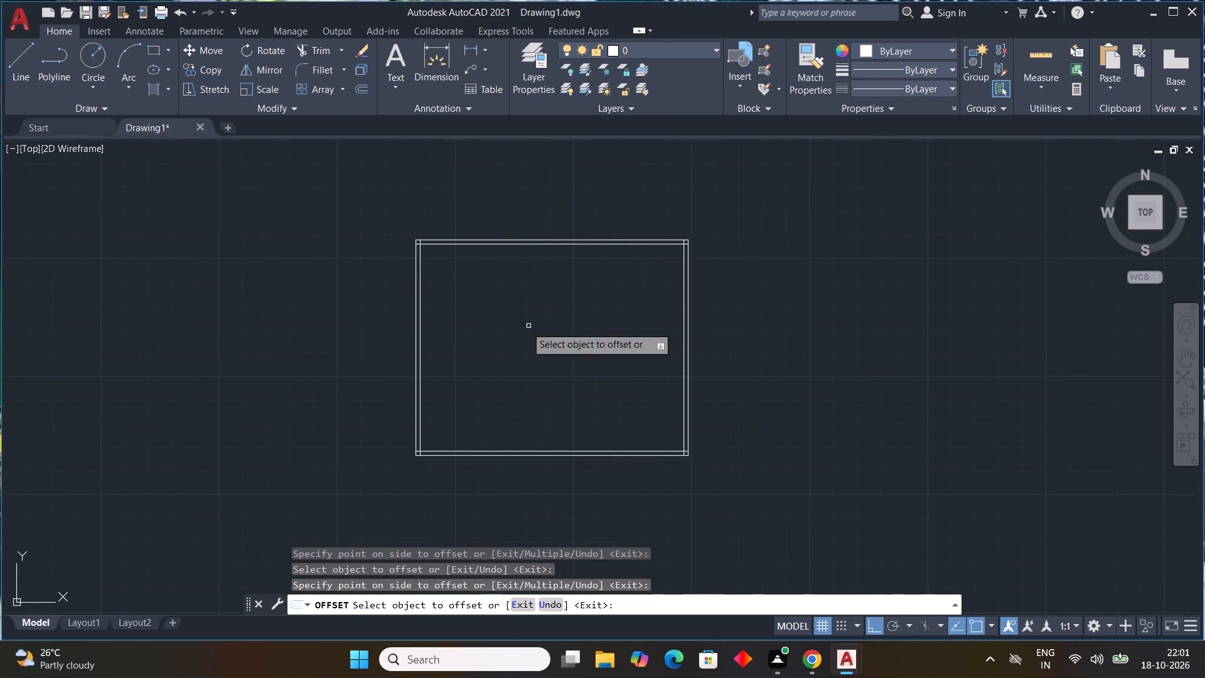
{"action": "scroll", "coordinate": [446, 311], "scroll_direction": "up", "scroll_amount": 2}
{"action": "scroll", "coordinate": [451, 311], "scroll_direction": "down", "scroll_amount": 1}
{"action": "middle_click", "coordinate": [451, 311]}
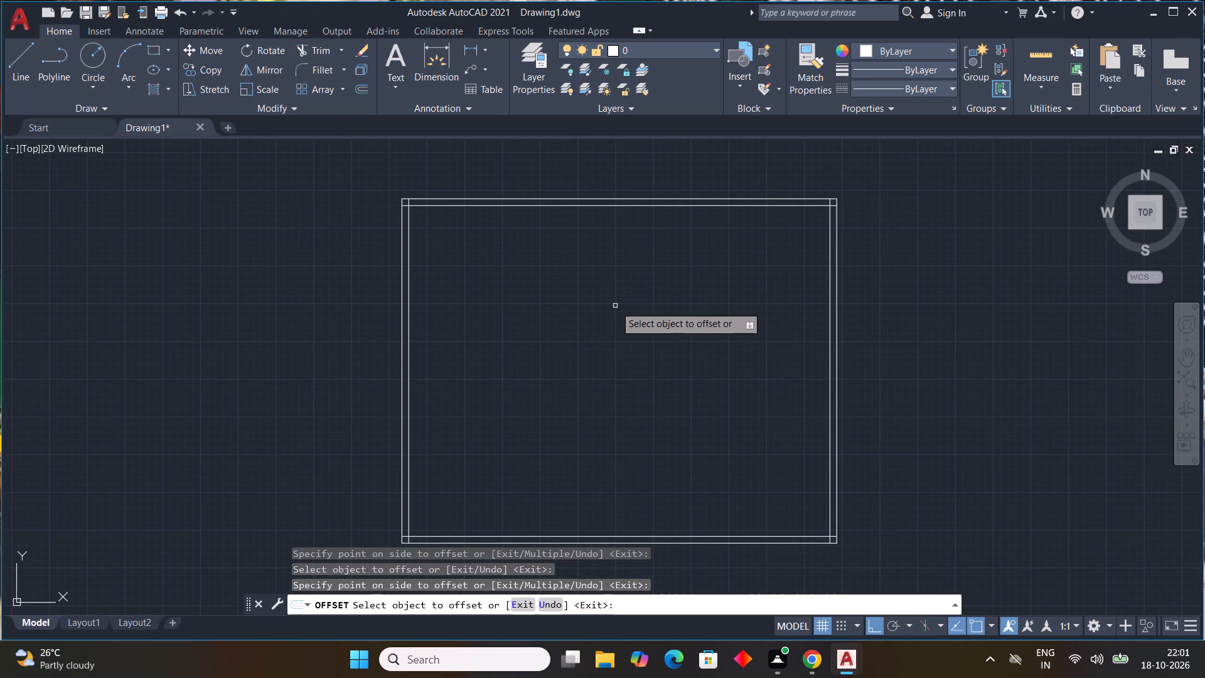
{"action": "key", "text": "Escape"}
{"action": "key", "text": "Escape"}
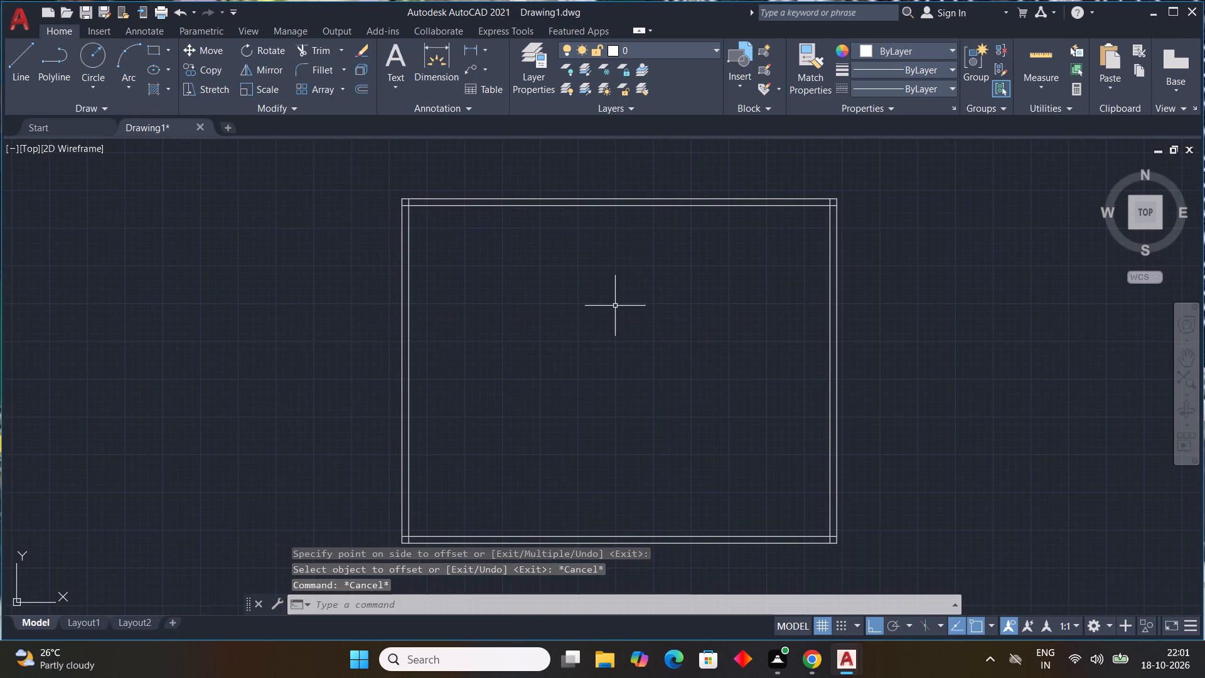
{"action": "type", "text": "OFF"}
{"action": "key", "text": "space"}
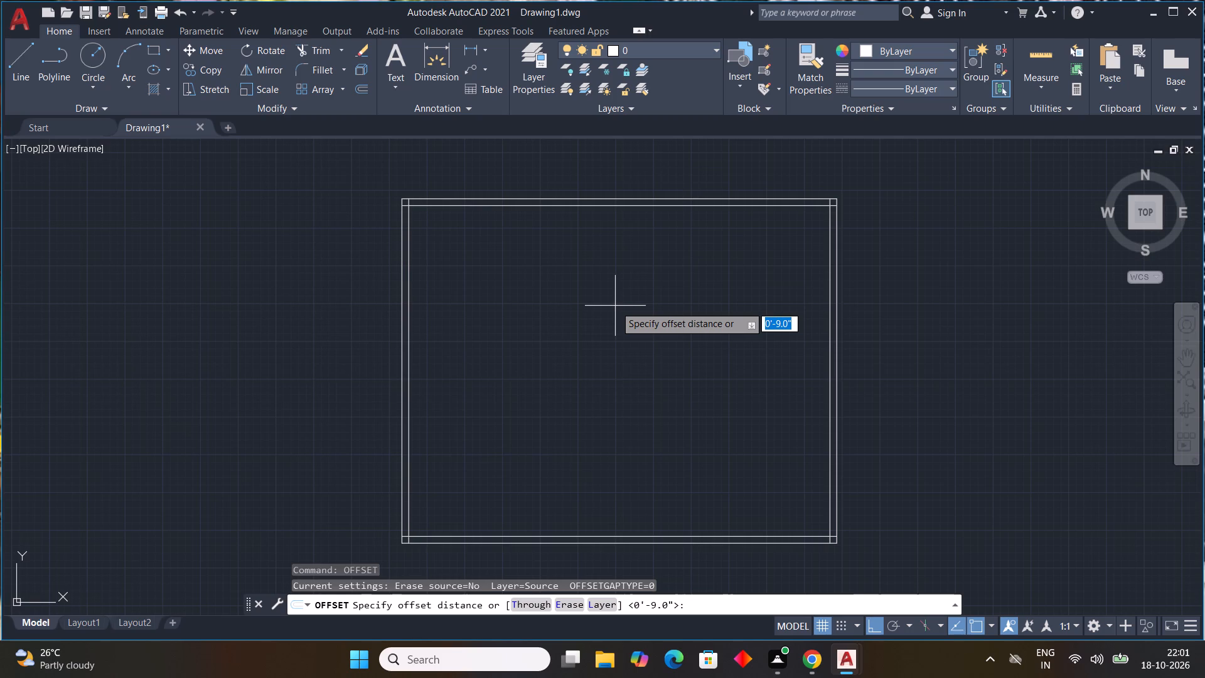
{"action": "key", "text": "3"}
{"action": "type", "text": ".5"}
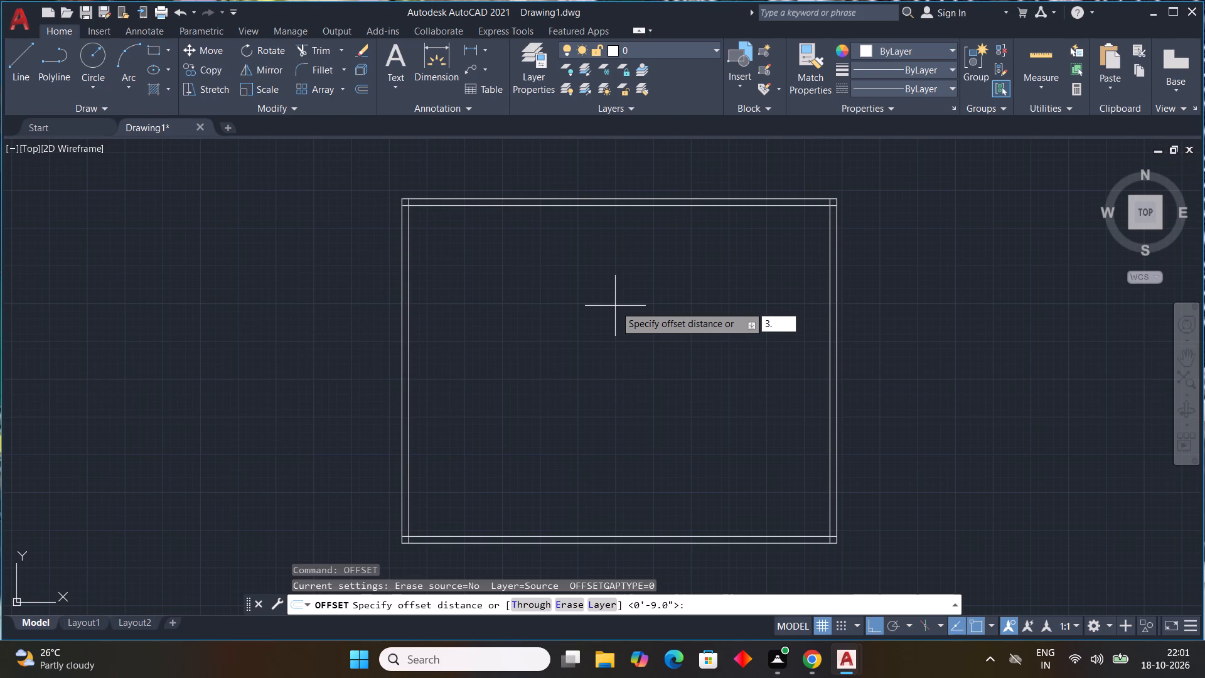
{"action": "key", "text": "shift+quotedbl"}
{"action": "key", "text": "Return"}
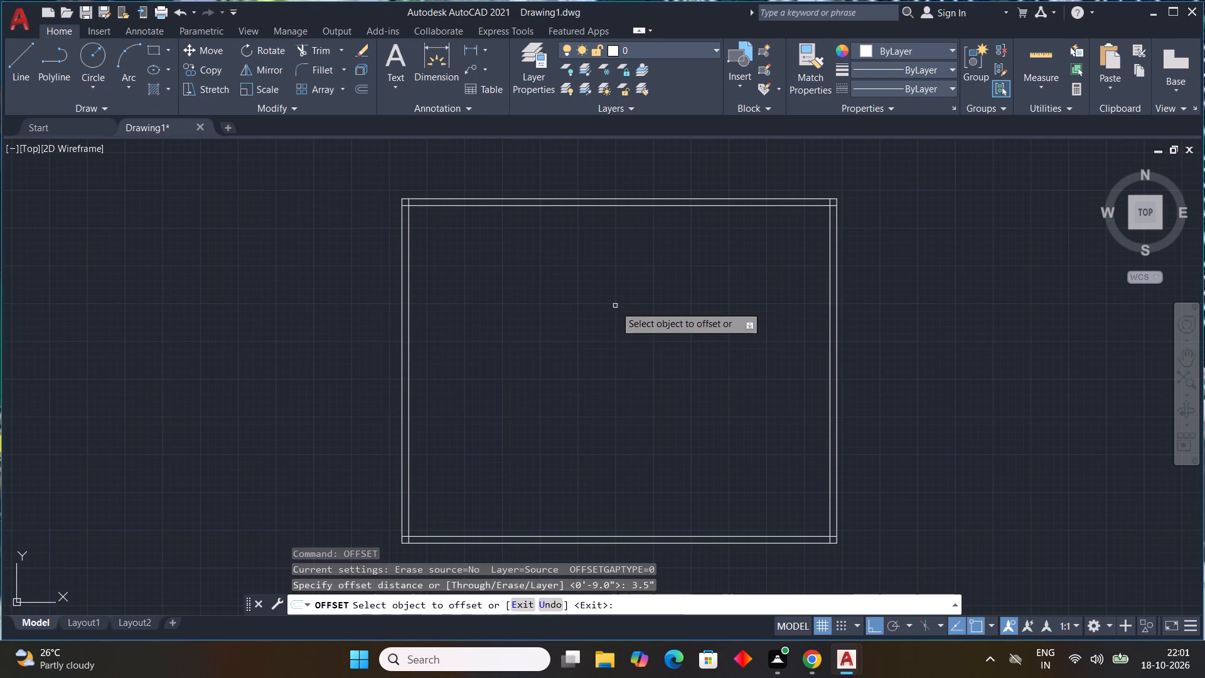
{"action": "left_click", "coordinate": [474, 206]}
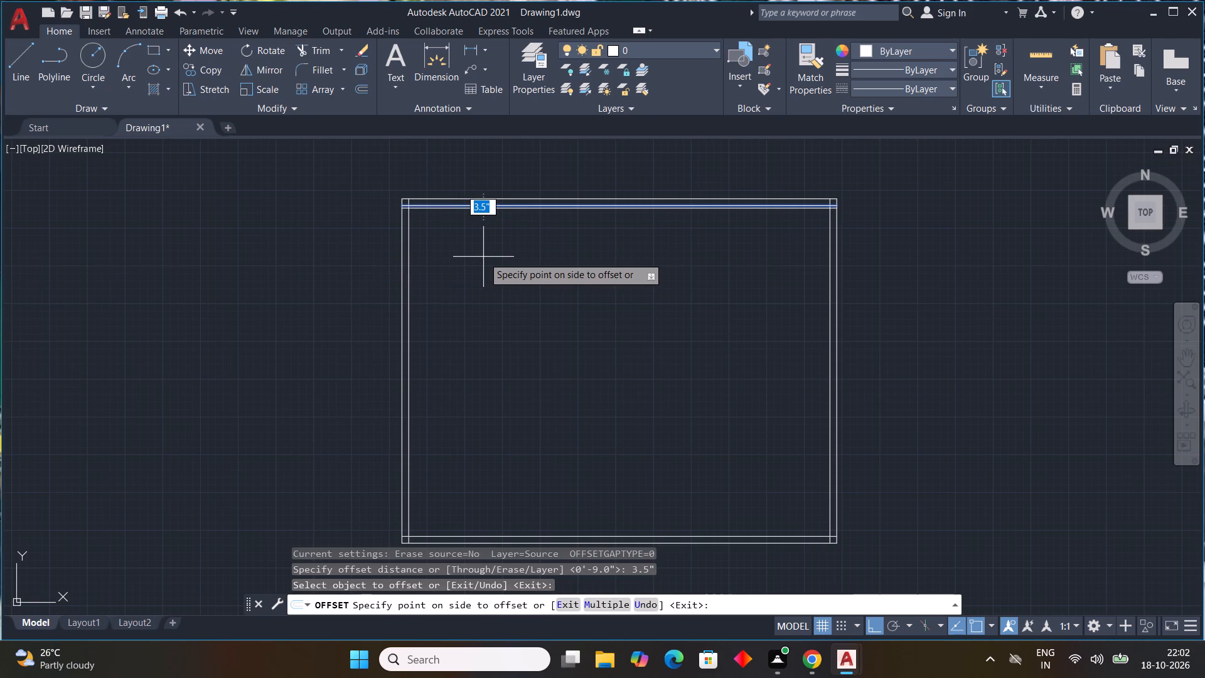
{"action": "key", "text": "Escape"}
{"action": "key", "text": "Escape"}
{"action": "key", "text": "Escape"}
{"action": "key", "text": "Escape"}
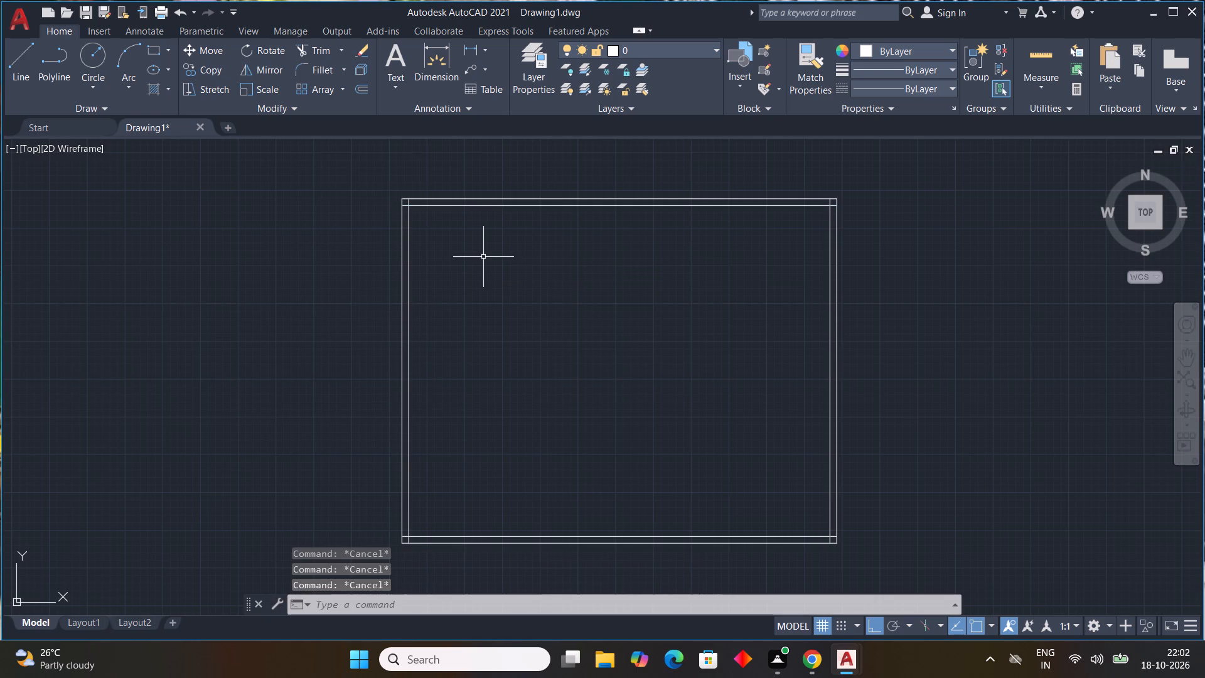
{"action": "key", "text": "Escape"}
Offset the outer top edge of the rectangle 3'5" inward.
{"action": "type", "text": "OFF"}
{"action": "key", "text": "space"}
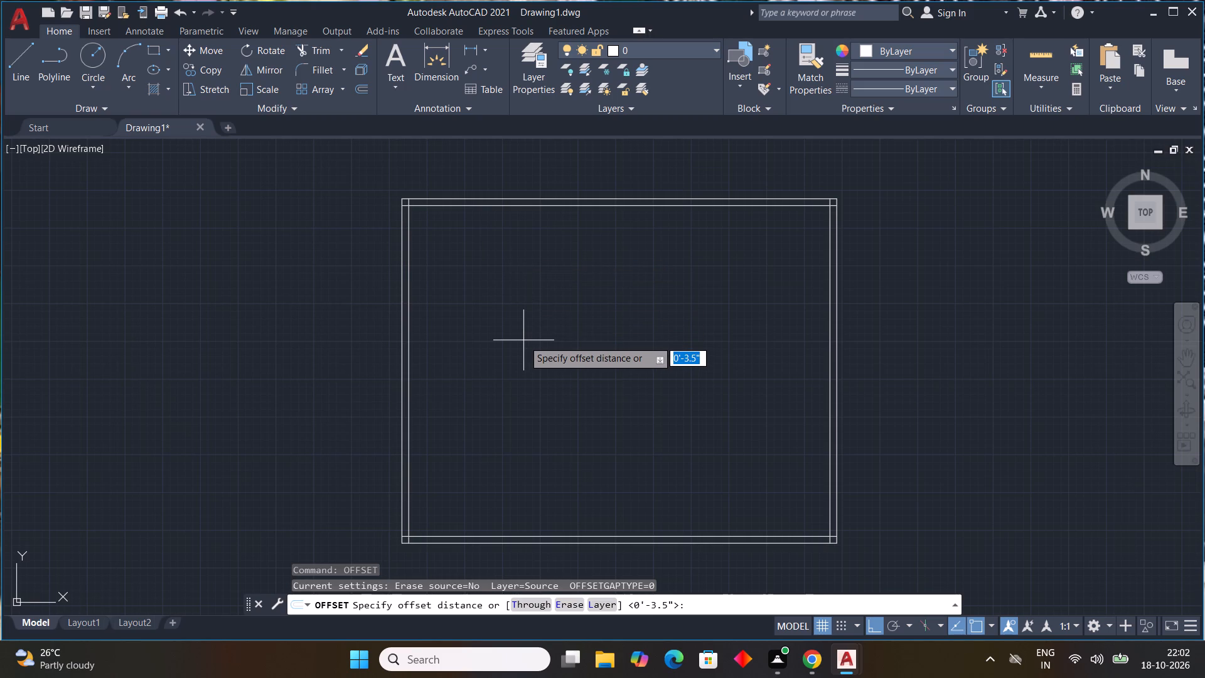
{"action": "key", "text": "apostrophe"}
{"action": "key", "text": "BackSpace"}
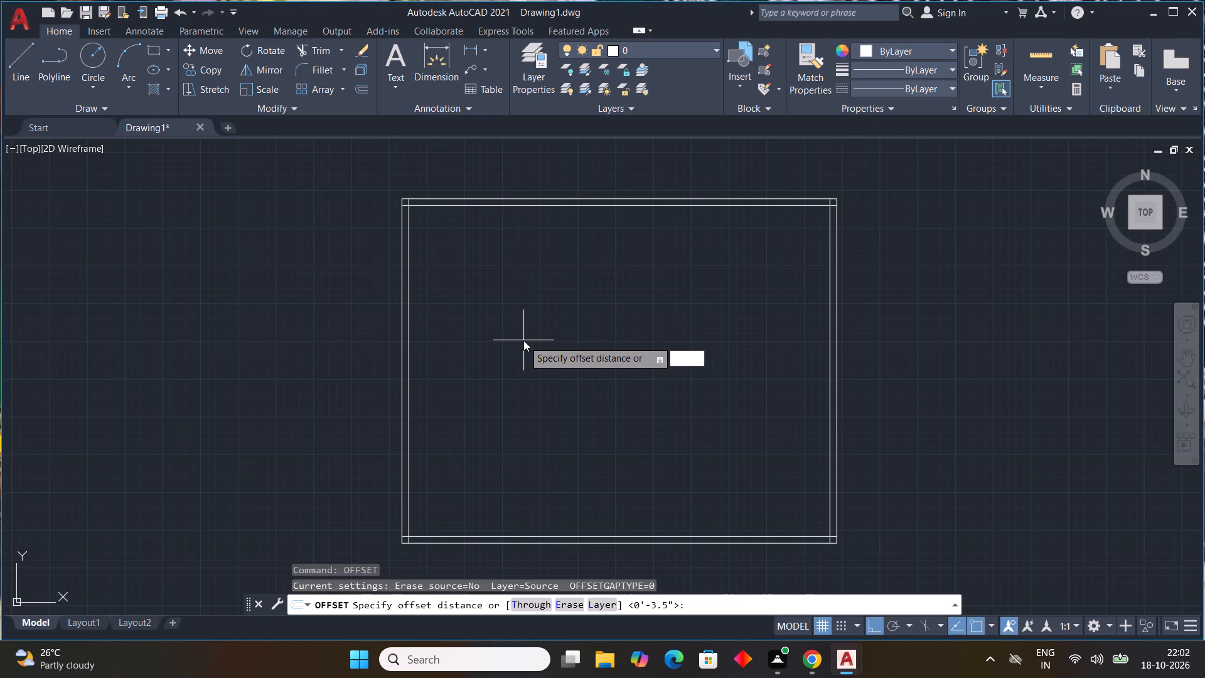
{"action": "type", "text": "3'"}
{"action": "key", "text": "5"}
{"action": "key", "text": "shift+quotedbl"}
{"action": "key", "text": "Return"}
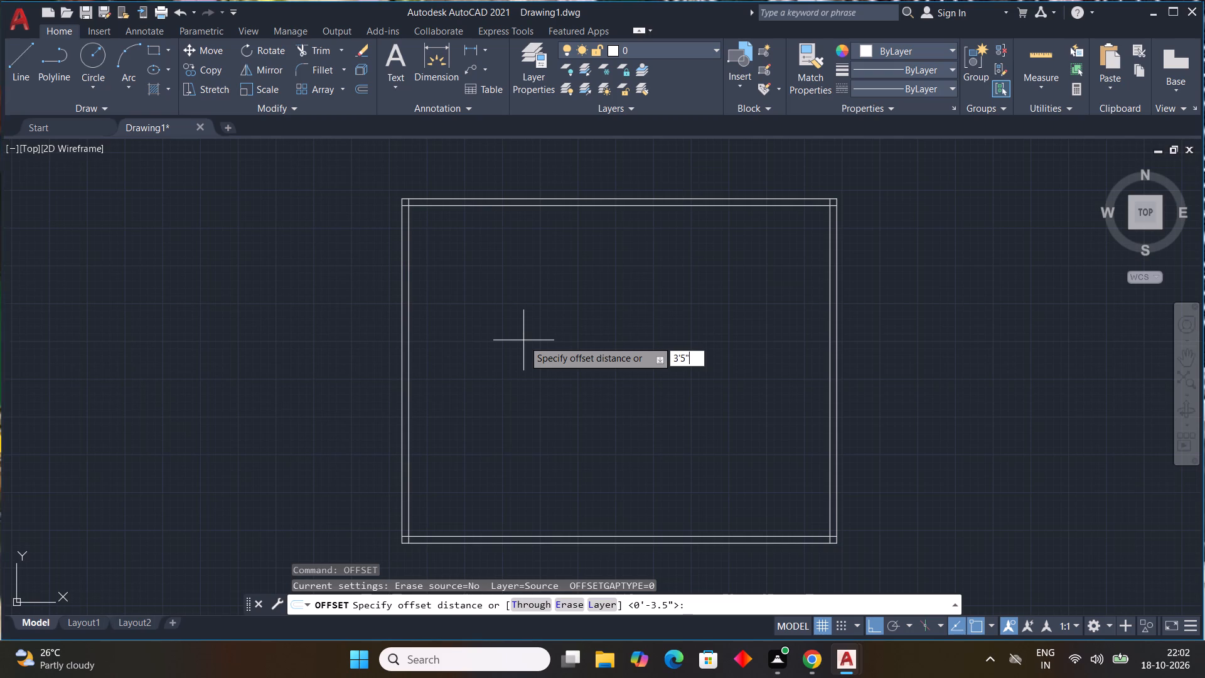
{"action": "left_click", "coordinate": [508, 200]}
{"action": "left_click", "coordinate": [542, 289]}
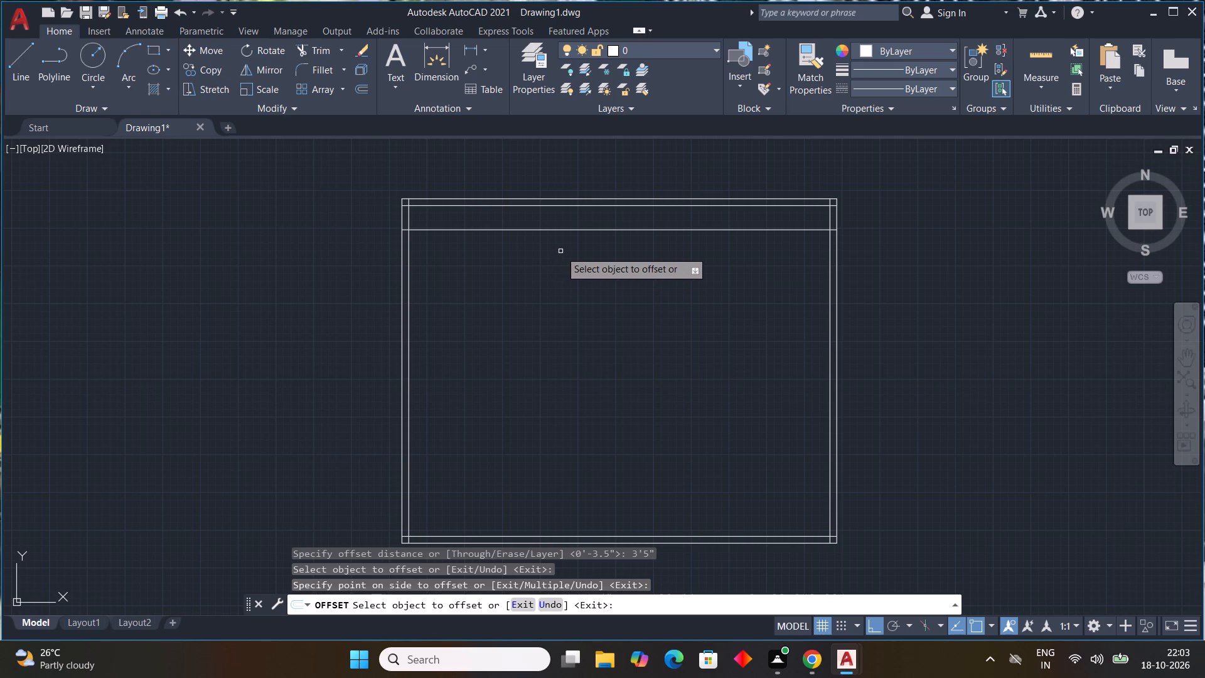
{"action": "key", "text": "Escape"}
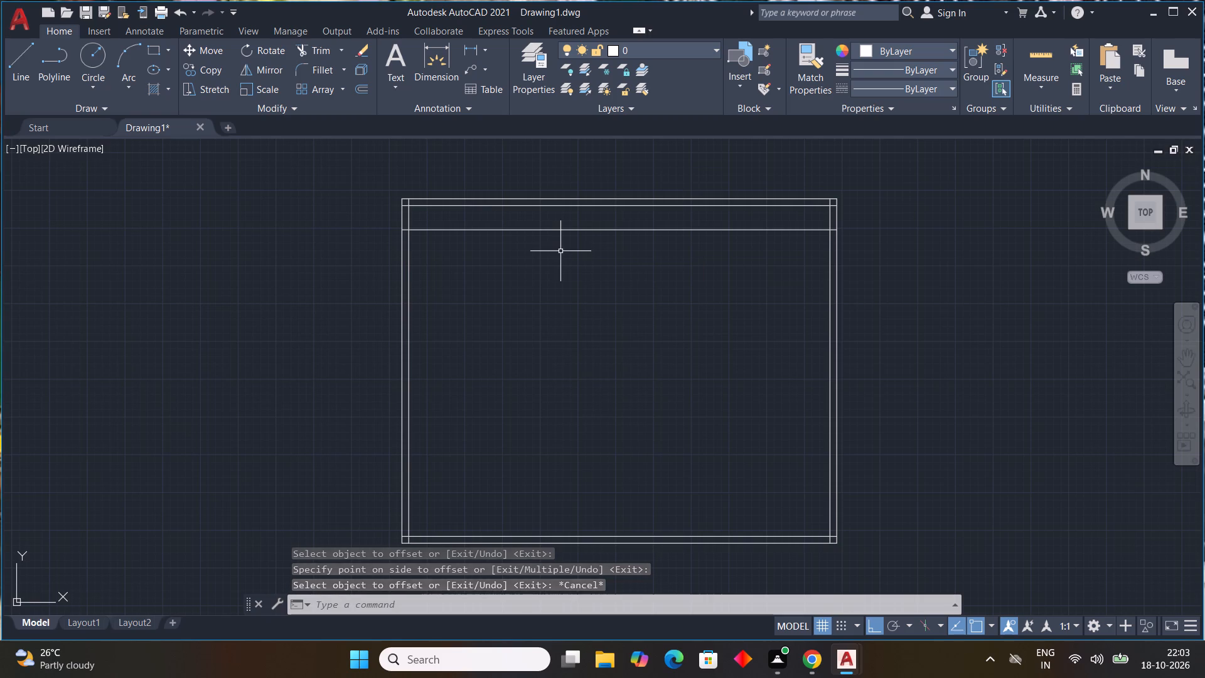
Offset the inner left wall line and the outer right edge 3'5" toward the interior.
{"action": "key", "text": "space"}
{"action": "key", "text": "space"}
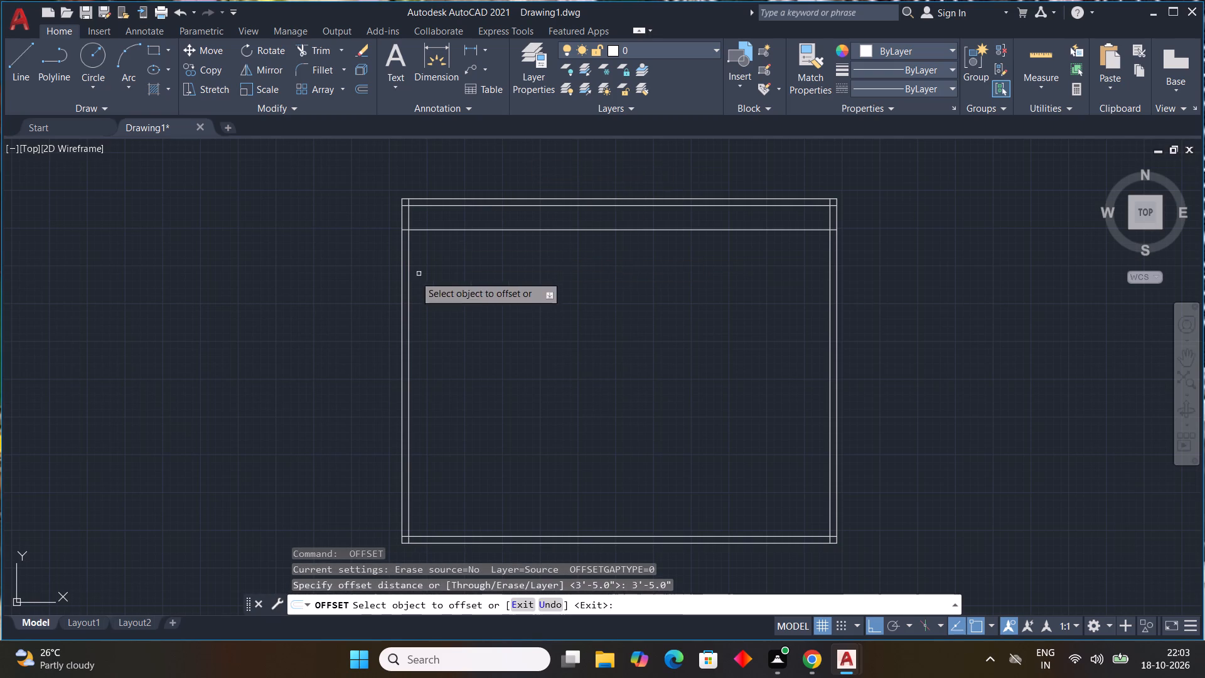
{"action": "left_click", "coordinate": [409, 319]}
{"action": "left_click", "coordinate": [513, 343]}
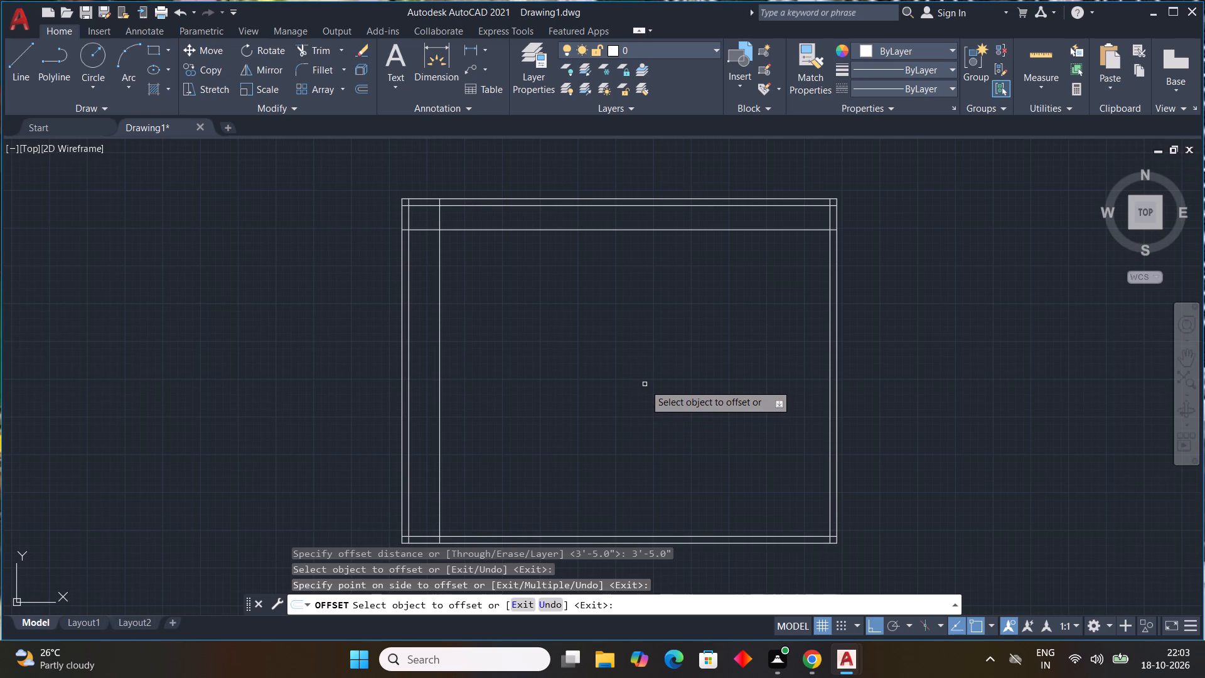
{"action": "left_click", "coordinate": [837, 355]}
{"action": "left_click", "coordinate": [749, 356]}
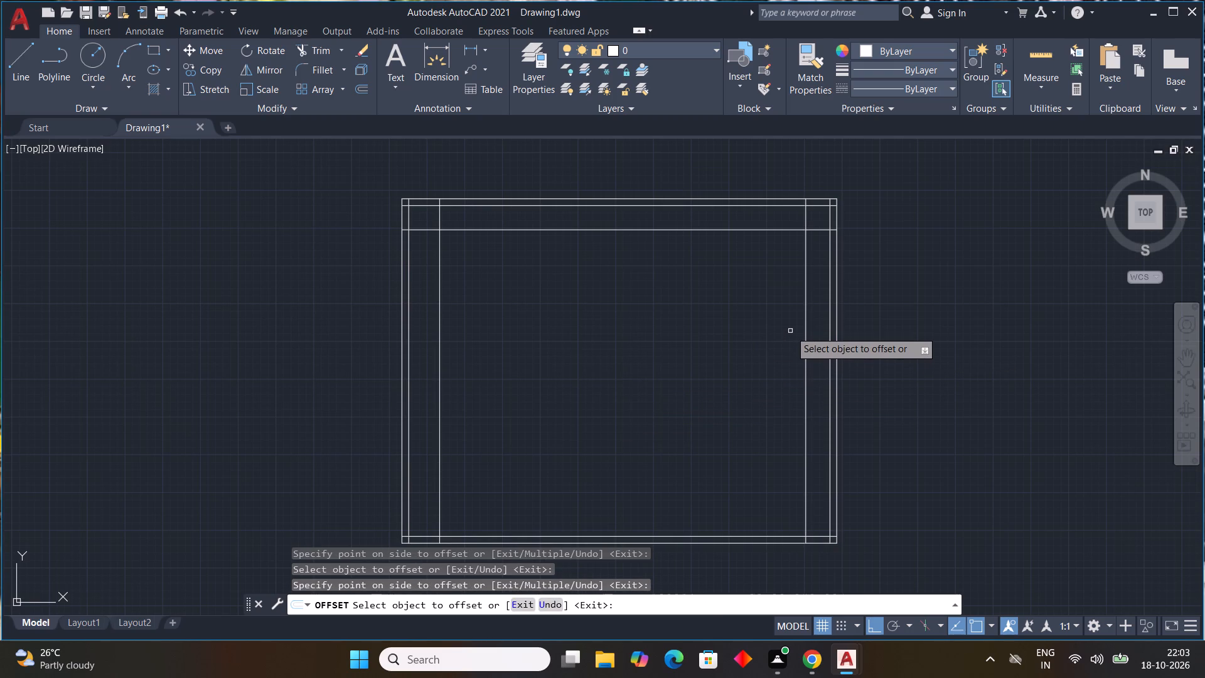
{"action": "key", "text": "Escape"}
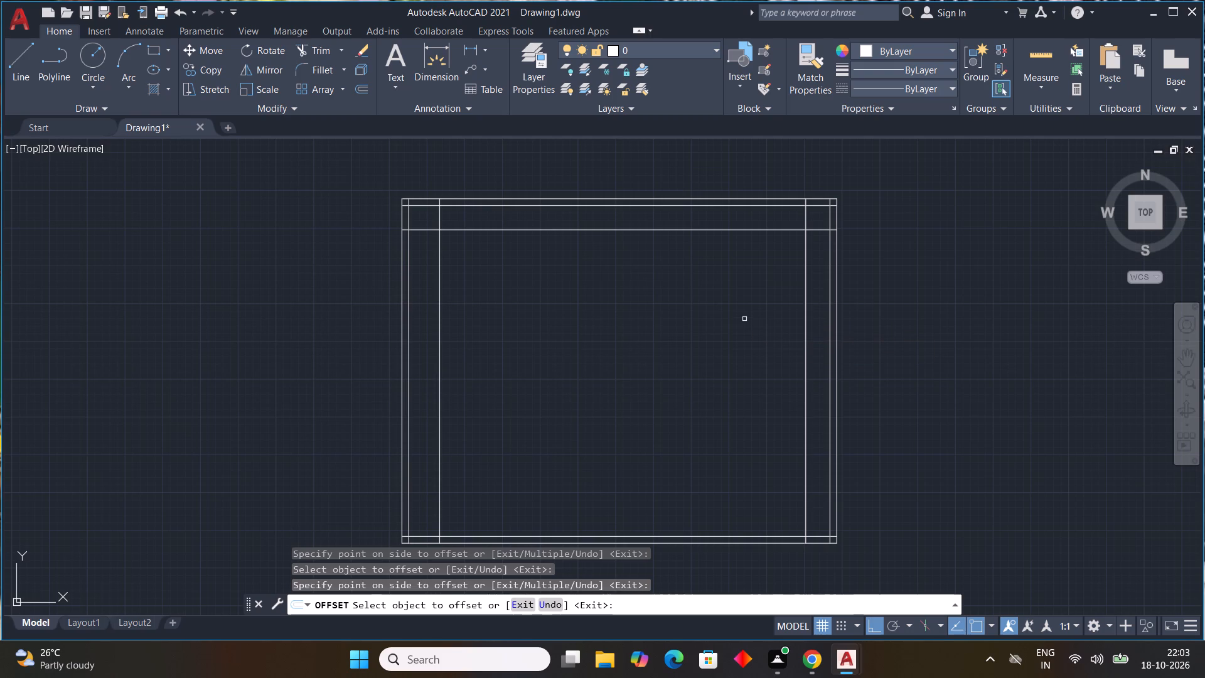
Delete the vertical line offset from the inner left wall line.
{"action": "left_click", "coordinate": [439, 333]}
{"action": "key", "text": "Delete"}
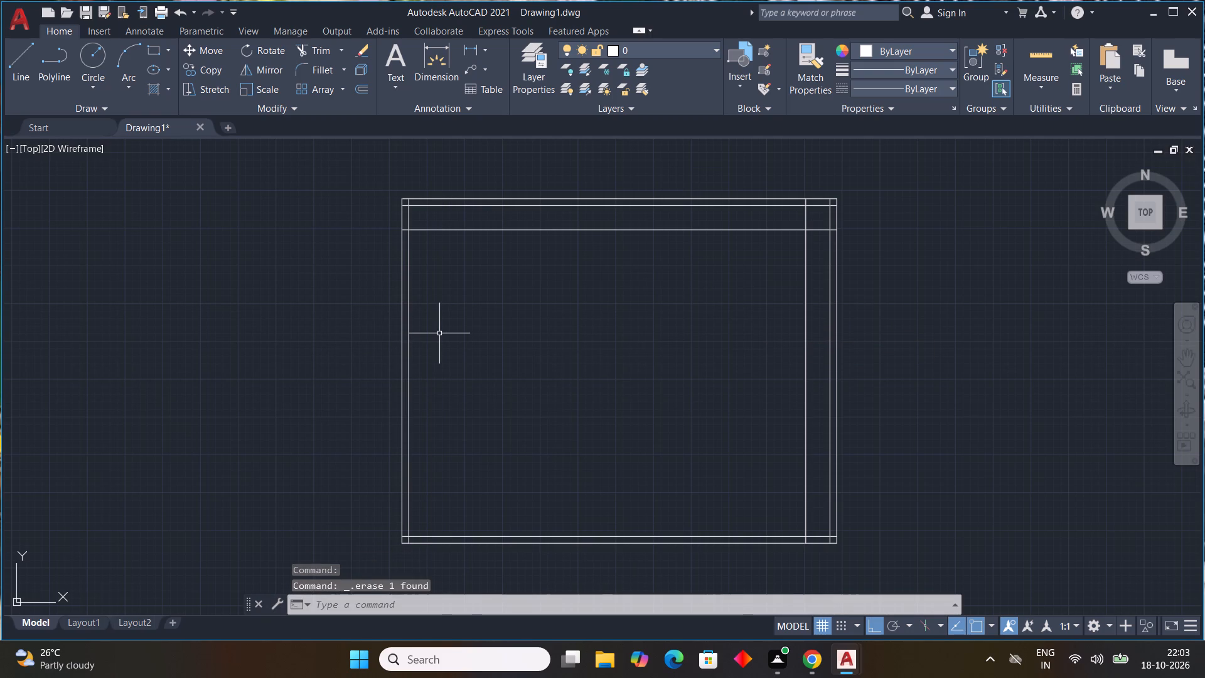
Offset the outer left edge of the rectangle 3'5" inward.
{"action": "type", "text": "OFF"}
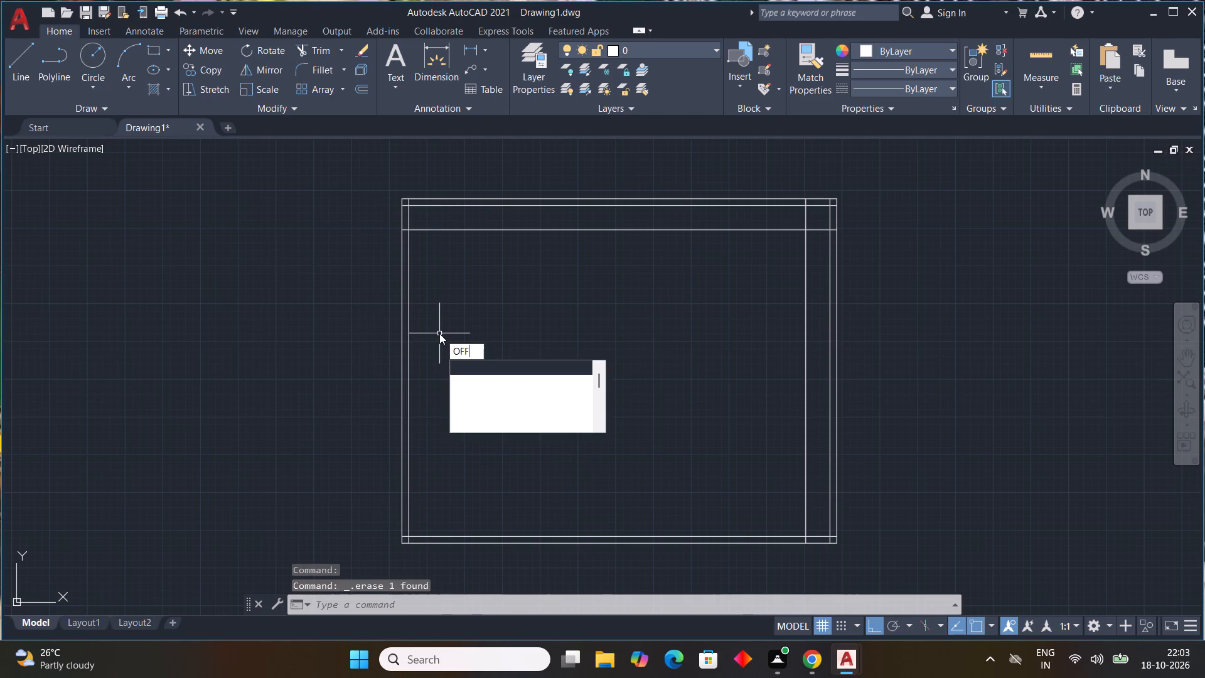
{"action": "key", "text": "space"}
{"action": "type", "text": "3"}
{"action": "type", "text": "'5"}
{"action": "key", "text": "shift+quotedbl"}
{"action": "key", "text": "Return"}
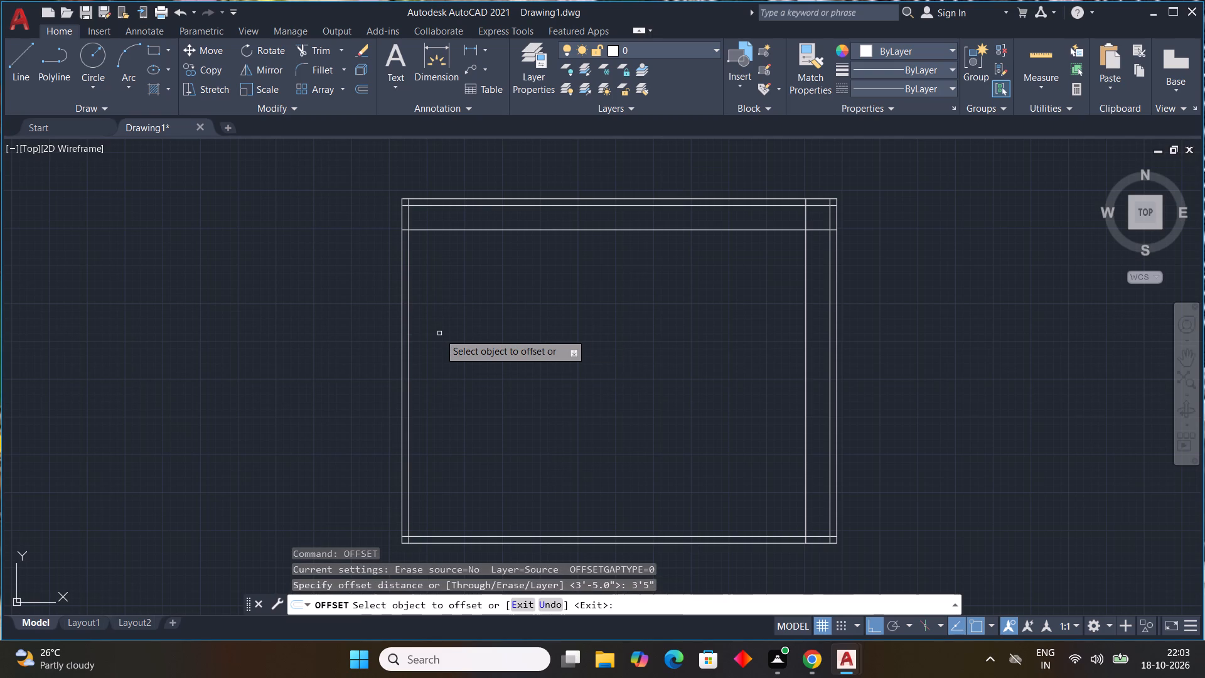
{"action": "left_click", "coordinate": [401, 346]}
{"action": "left_click", "coordinate": [473, 360]}
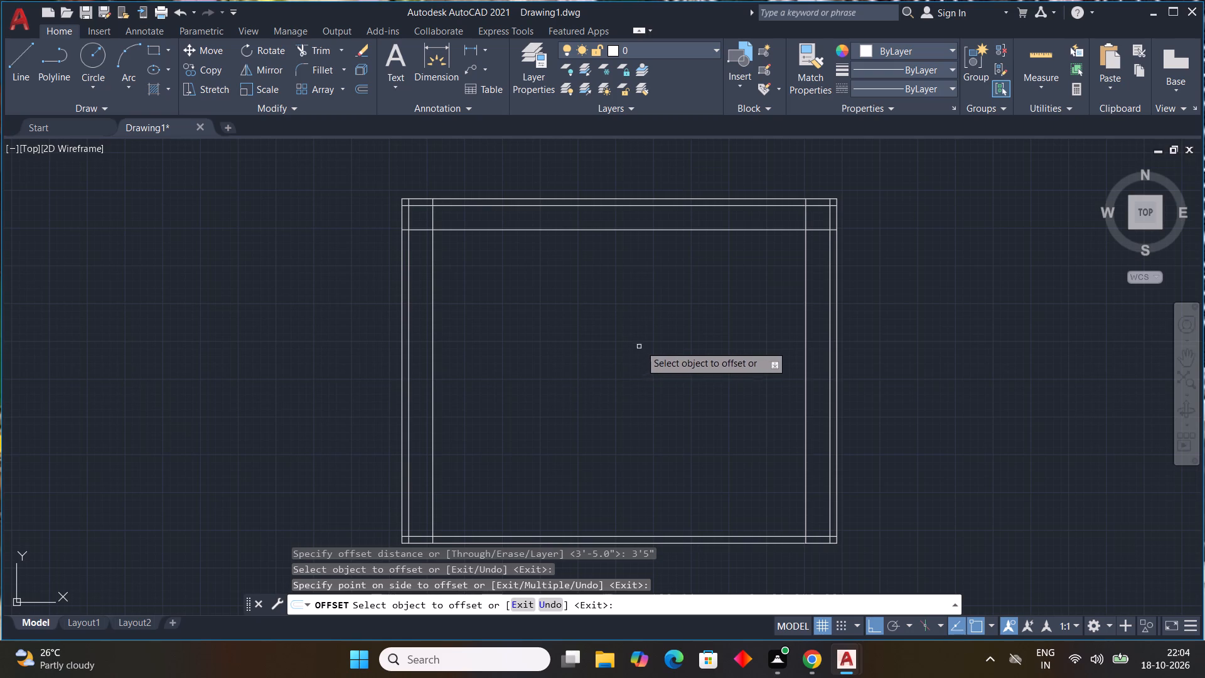
{"action": "key", "text": "Escape"}
{"action": "key", "text": "Escape"}
{"action": "key", "text": "Escape"}
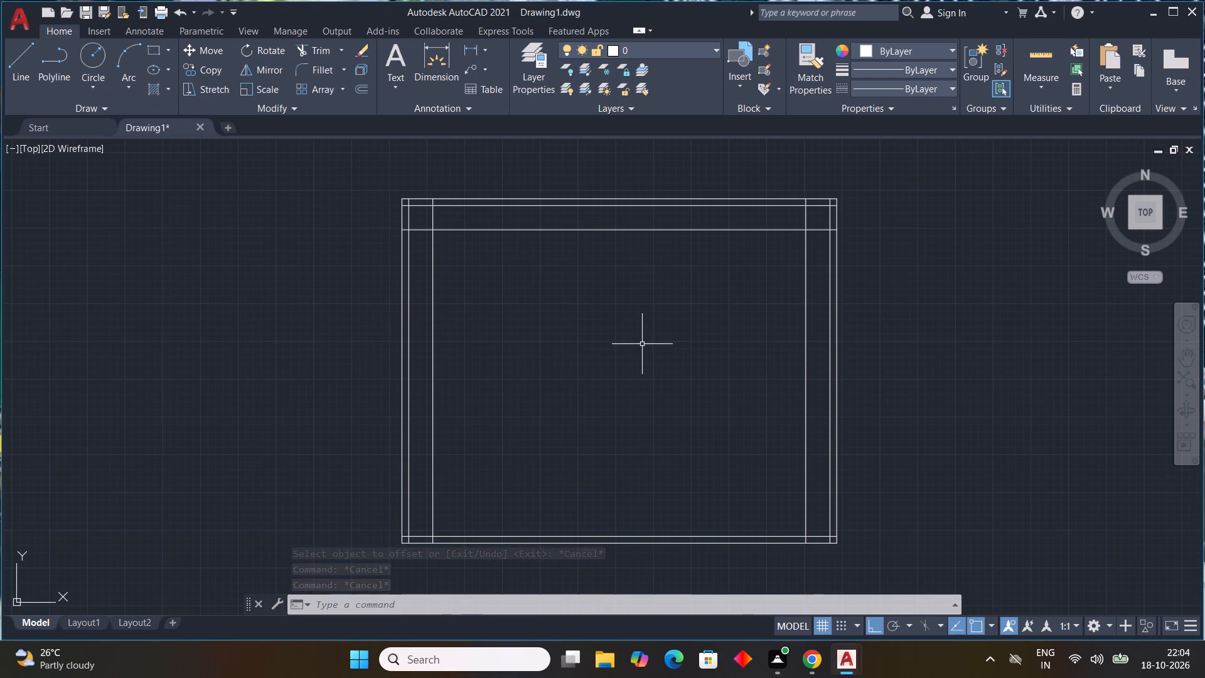
{"action": "key", "text": "Escape"}
{"action": "key", "text": "Escape"}
{"action": "key", "text": "Escape"}
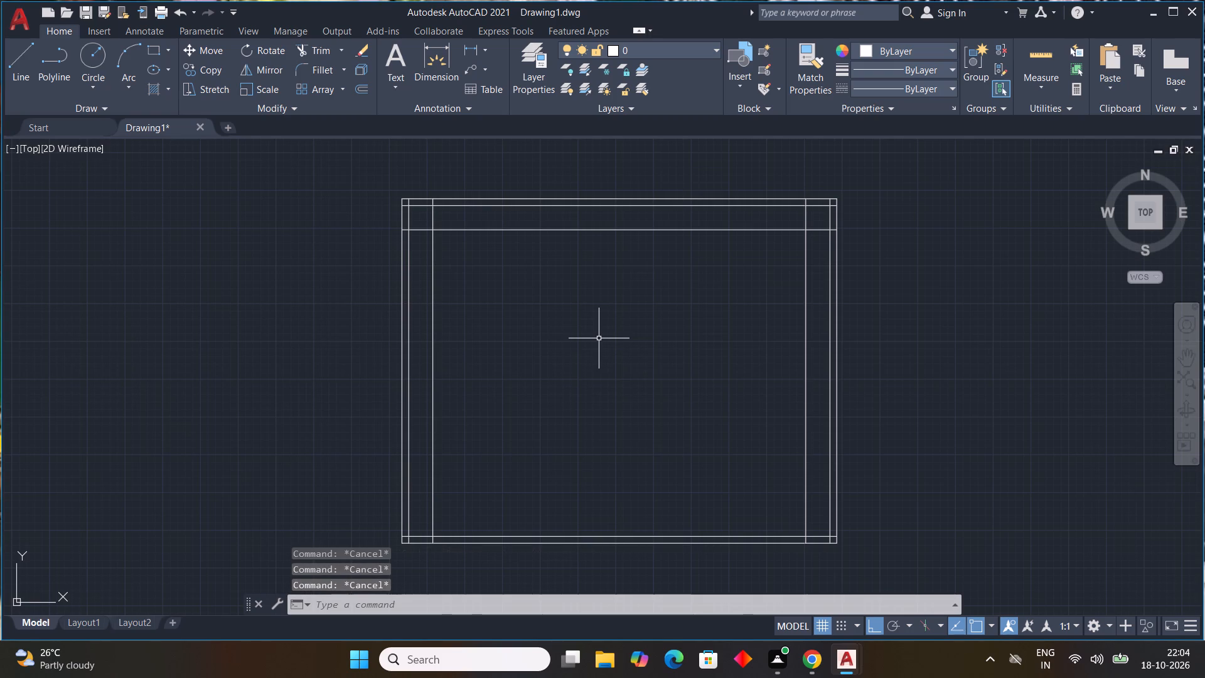
Trim away the 9" wall lines and overhanging ends at the upper-left corner, leaving the outer edge and a clean 3'5" inner corner.
{"action": "type", "text": "TR"}
{"action": "key", "text": "space"}
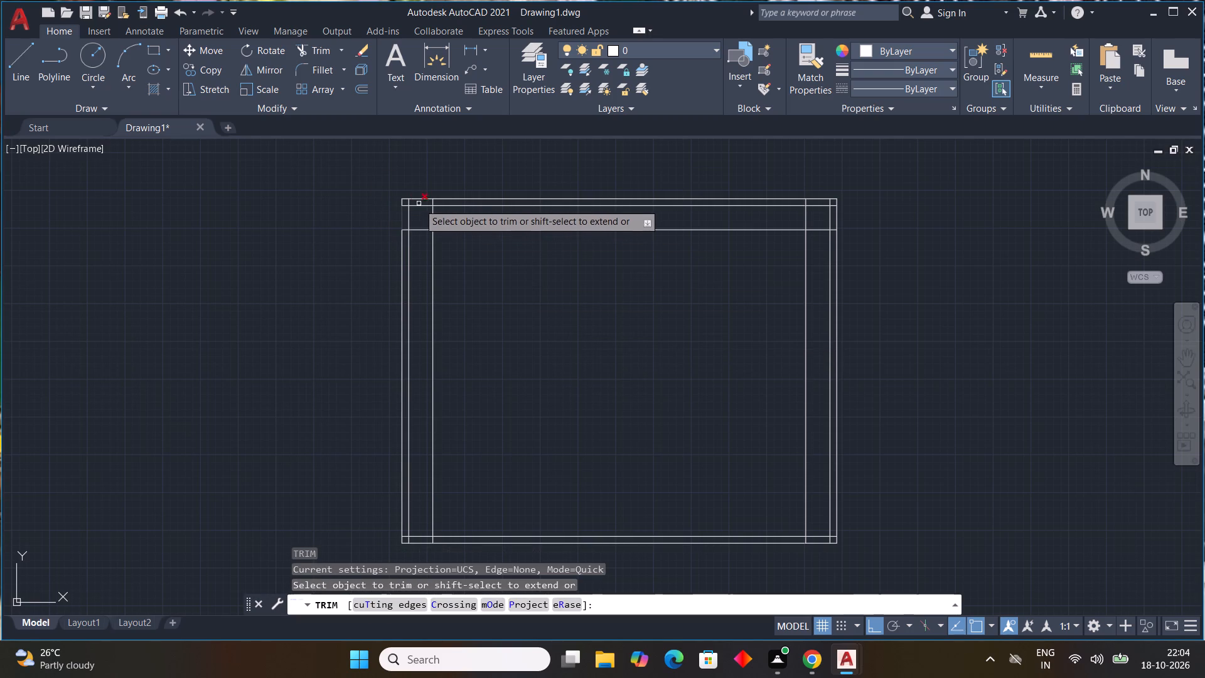
{"action": "scroll", "coordinate": [420, 211], "scroll_direction": "up", "scroll_amount": 2}
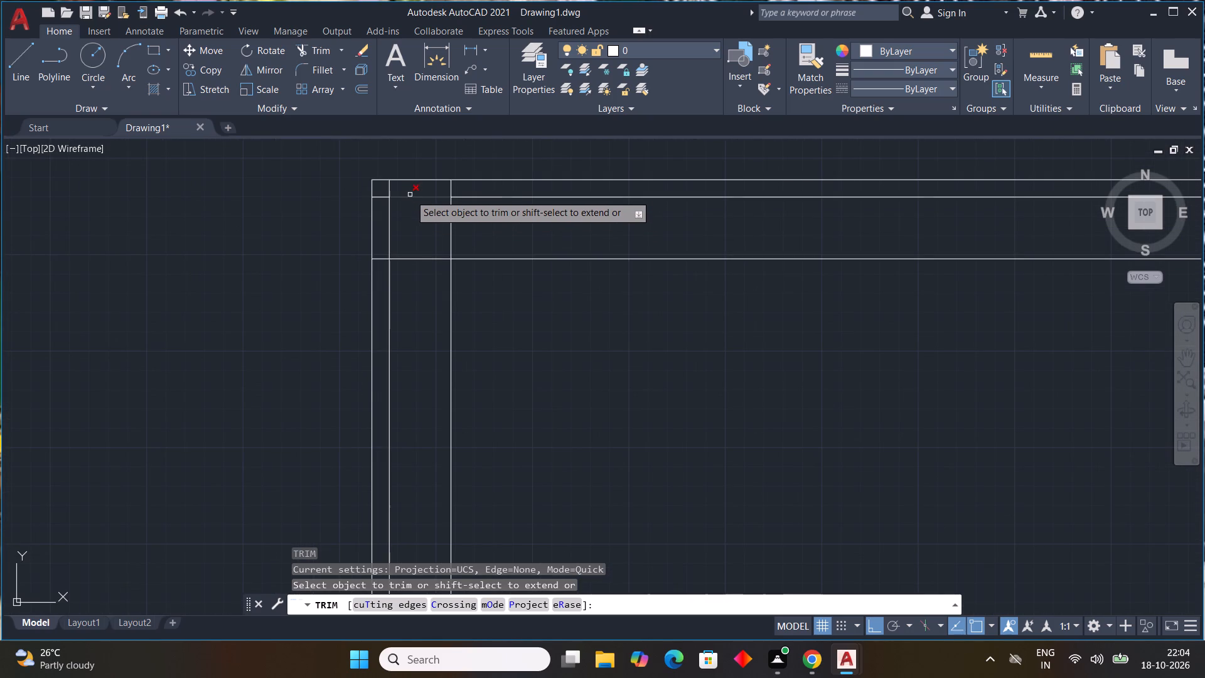
{"action": "left_click", "coordinate": [410, 195]}
{"action": "left_click", "coordinate": [386, 198]}
{"action": "left_click", "coordinate": [389, 195]}
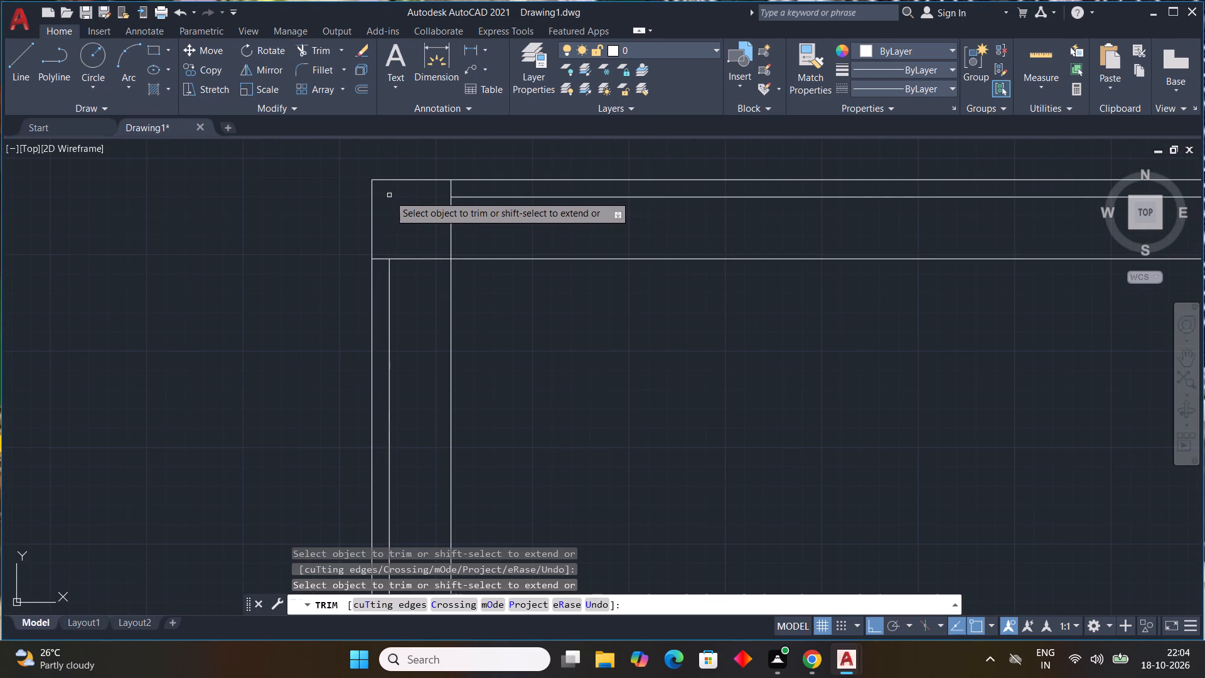
{"action": "left_click", "coordinate": [469, 198]}
{"action": "left_click_drag", "start_coordinate": [473, 221], "coordinate": [403, 272]}
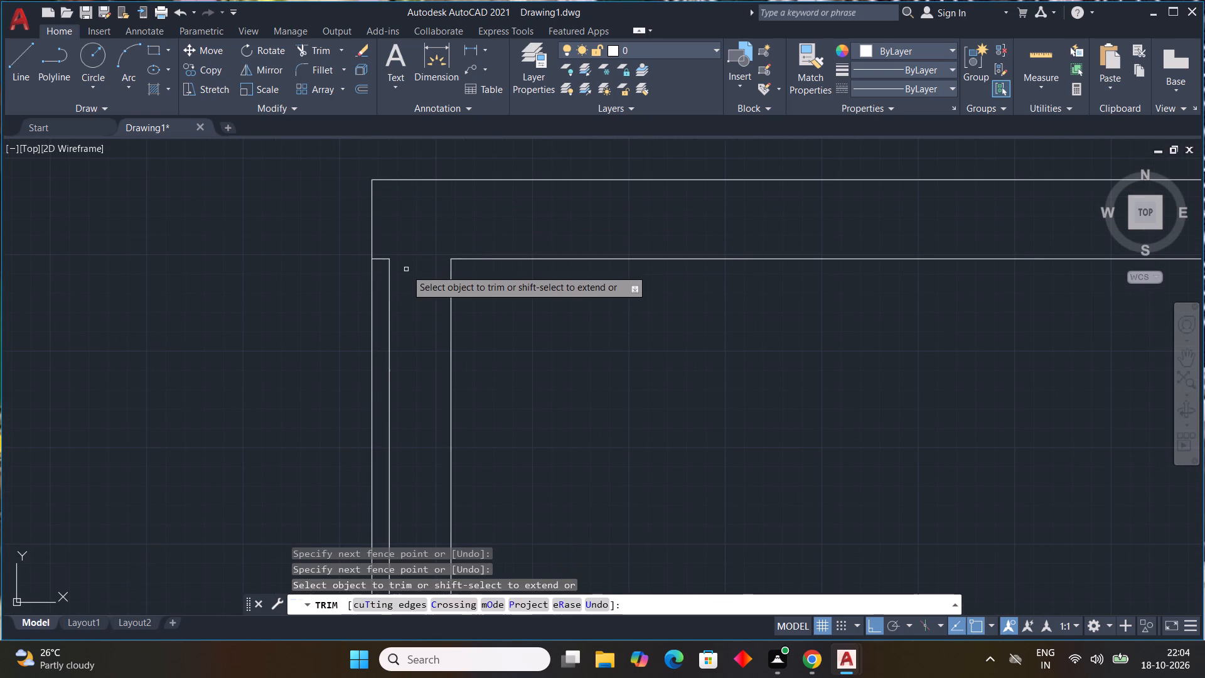
{"action": "scroll", "coordinate": [406, 268], "scroll_direction": "down", "scroll_amount": 2}
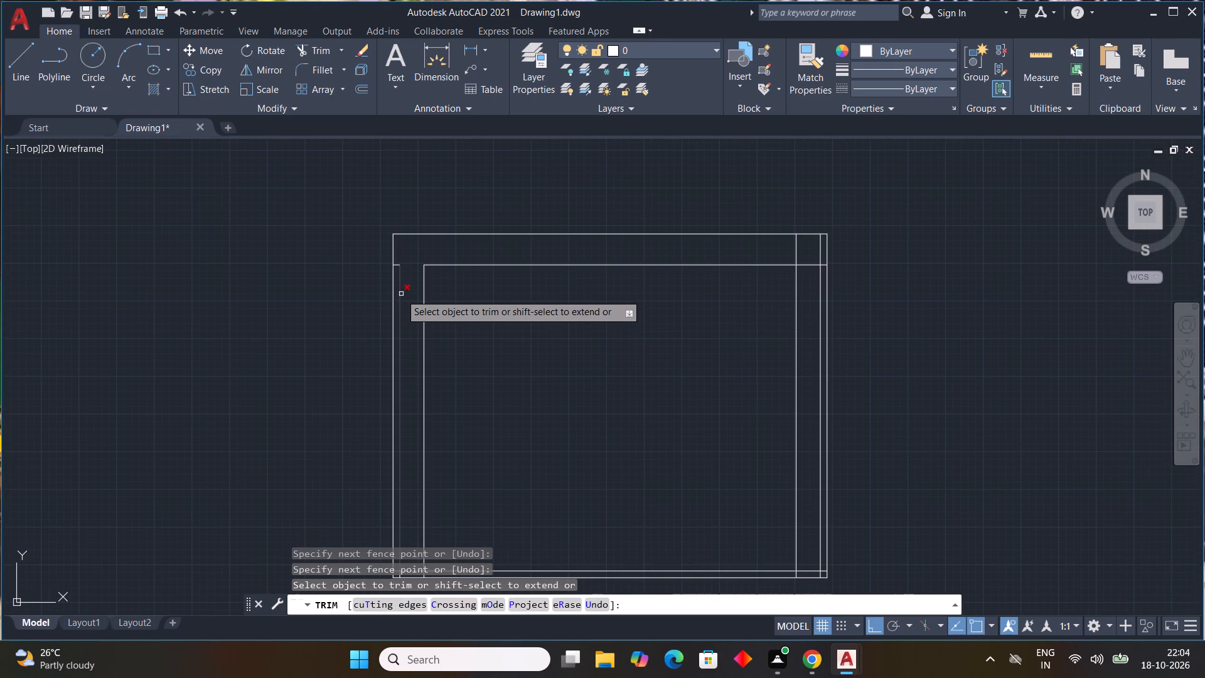
{"action": "left_click", "coordinate": [399, 293]}
{"action": "left_click", "coordinate": [399, 266]}
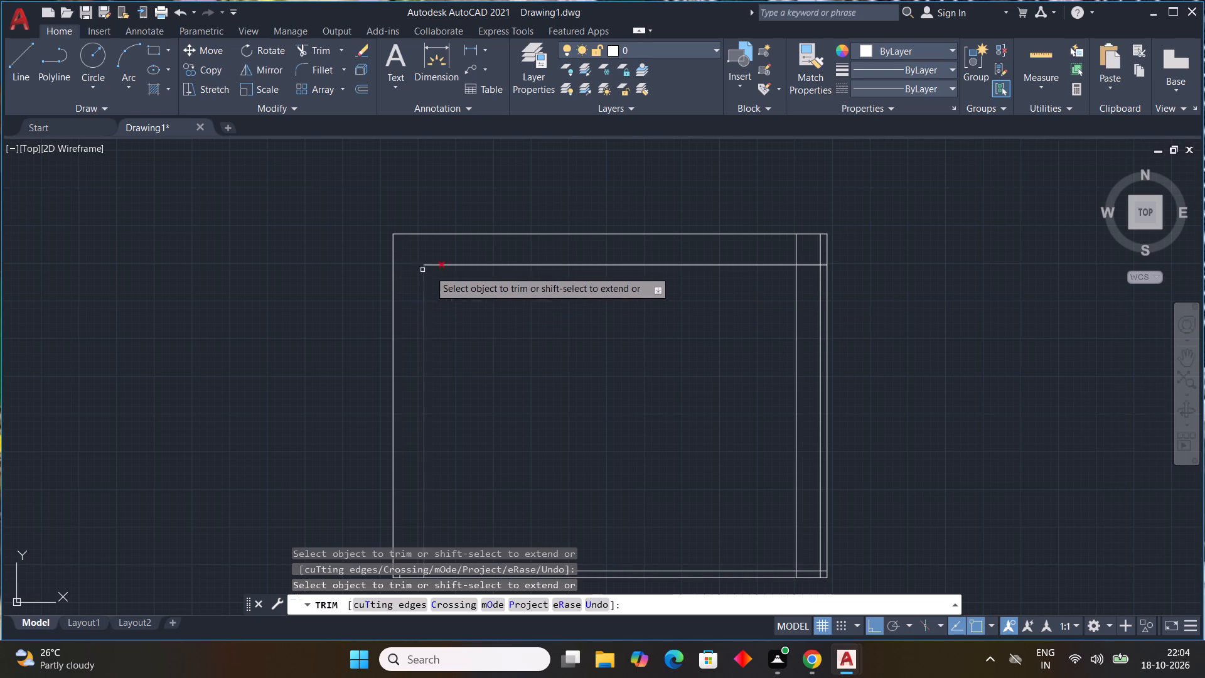
{"action": "key", "text": "Escape"}
{"action": "key", "text": "Escape"}
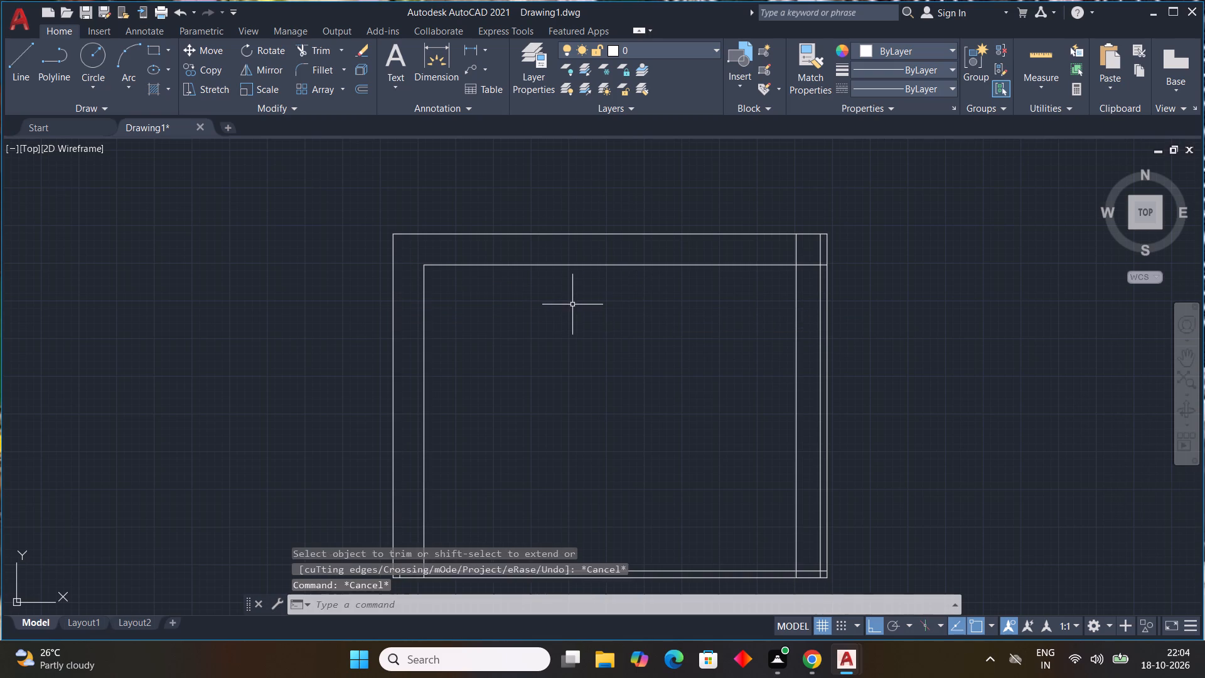
{"action": "key", "text": "Escape"}
{"action": "key", "text": "Escape"}
{"action": "key", "text": "Escape"}
{"action": "key", "text": "Escape"}
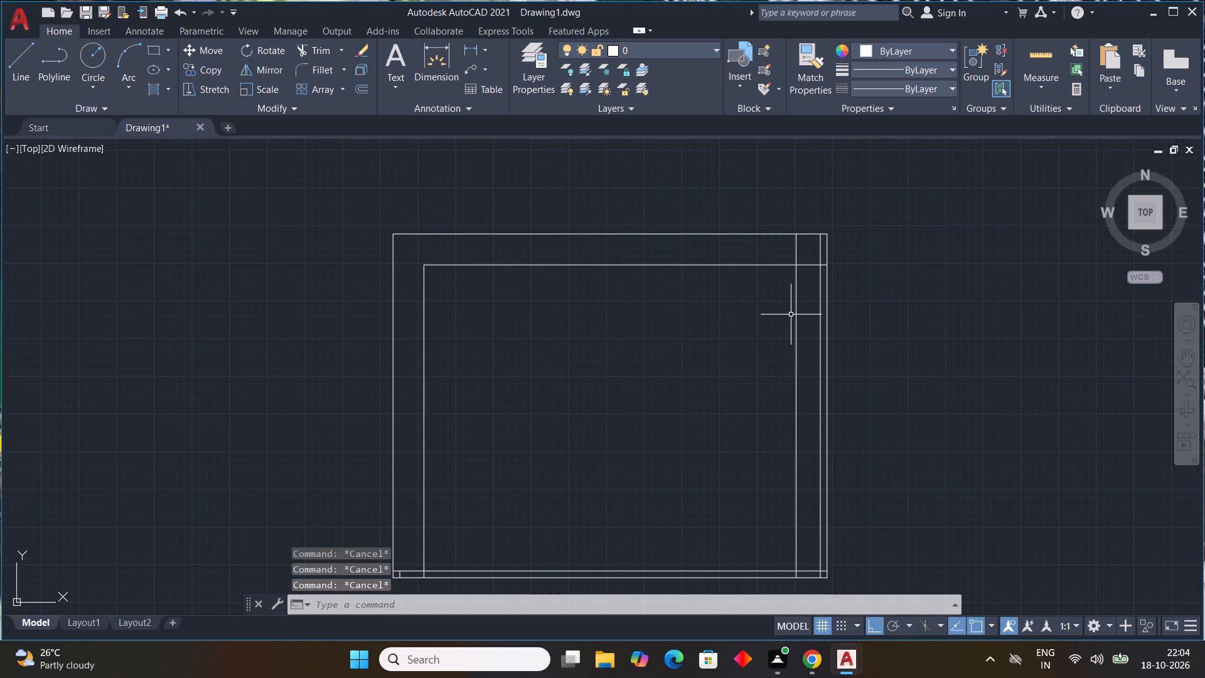
Trim the upper-right corner the same way, removing the right 9" wall line and the ends that overrun the 3'5" inner corner.
{"action": "type", "text": "TT"}
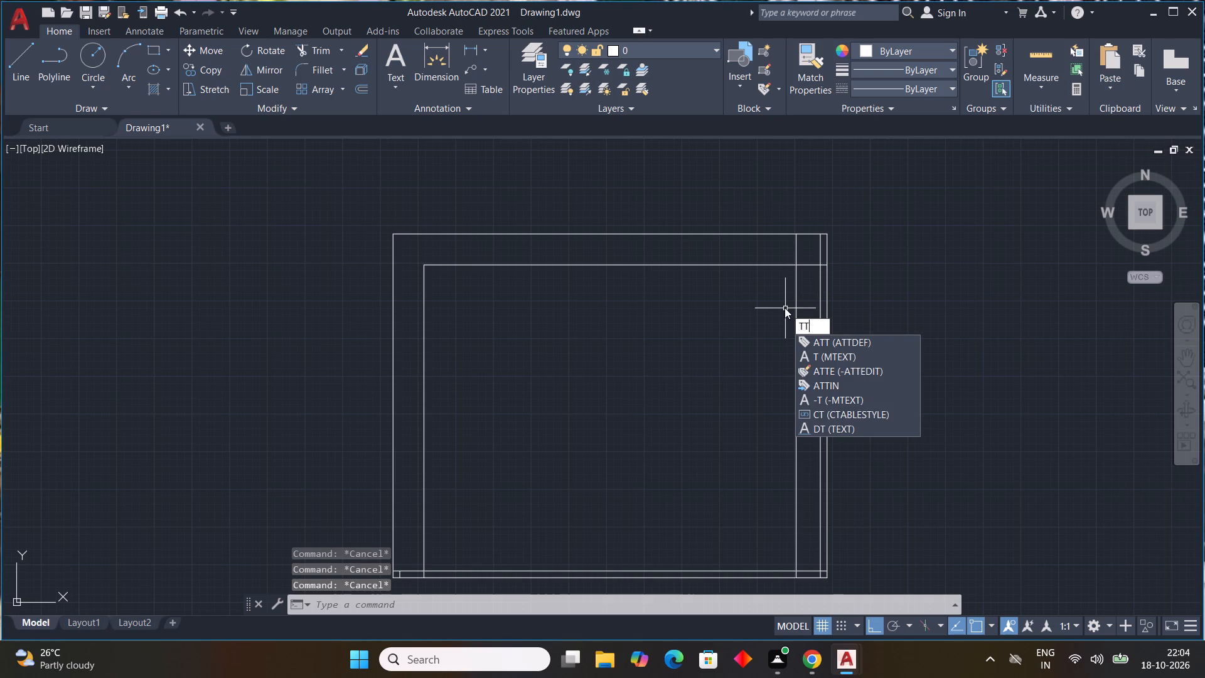
{"action": "key", "text": "BackSpace"}
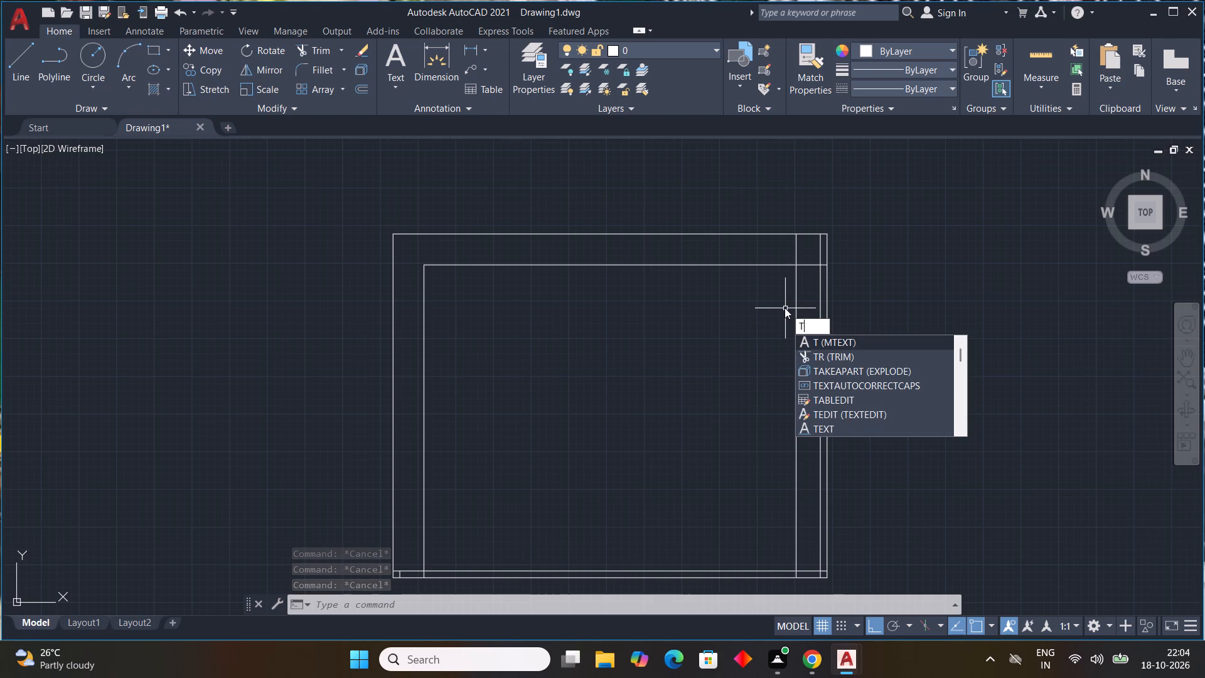
{"action": "key", "text": "r"}
{"action": "key", "text": "space"}
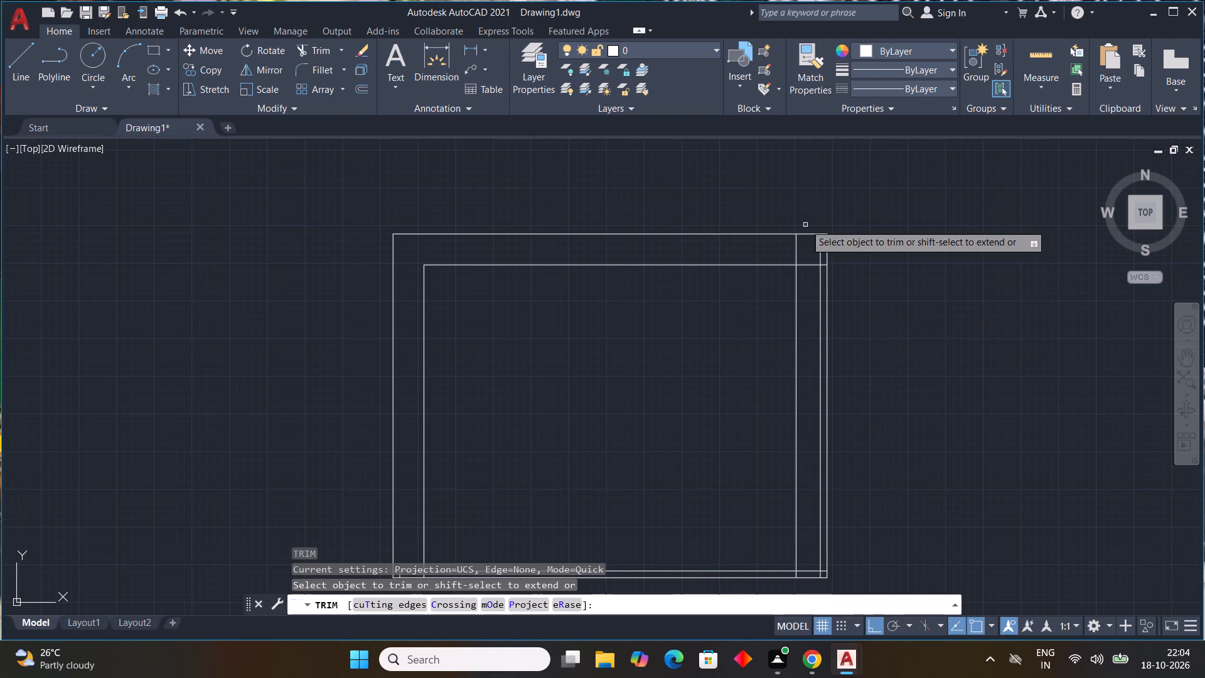
{"action": "scroll", "coordinate": [818, 284], "scroll_direction": "up", "scroll_amount": 3}
{"action": "left_click_drag", "start_coordinate": [810, 243], "coordinate": [721, 180]}
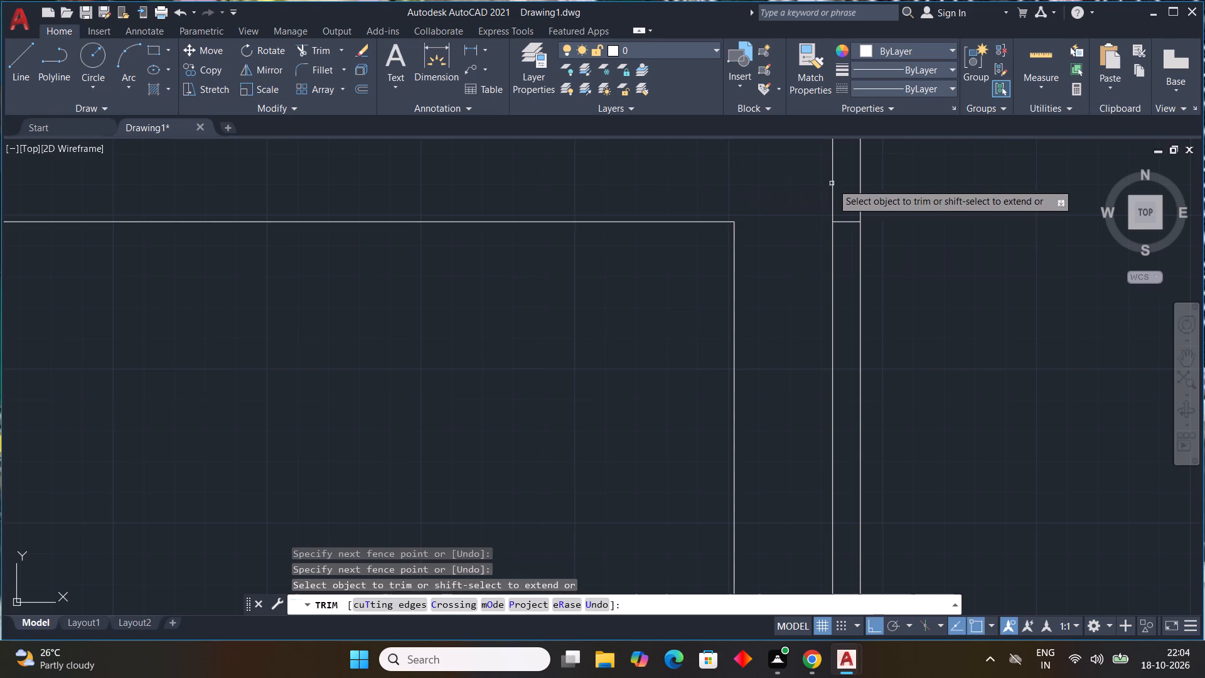
{"action": "left_click", "coordinate": [835, 186]}
{"action": "left_click", "coordinate": [800, 206]}
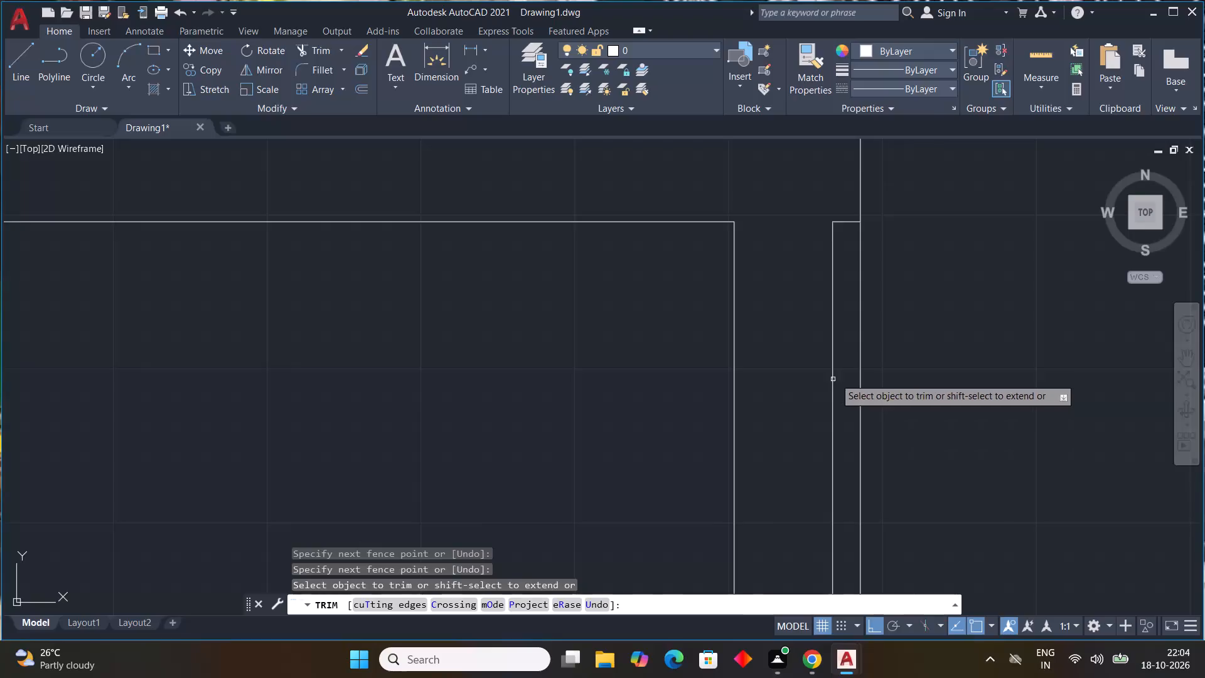
{"action": "scroll", "coordinate": [837, 373], "scroll_direction": "down", "scroll_amount": 2}
{"action": "scroll", "coordinate": [834, 307], "scroll_direction": "up", "scroll_amount": 3}
{"action": "left_click_drag", "start_coordinate": [865, 321], "coordinate": [817, 394]}
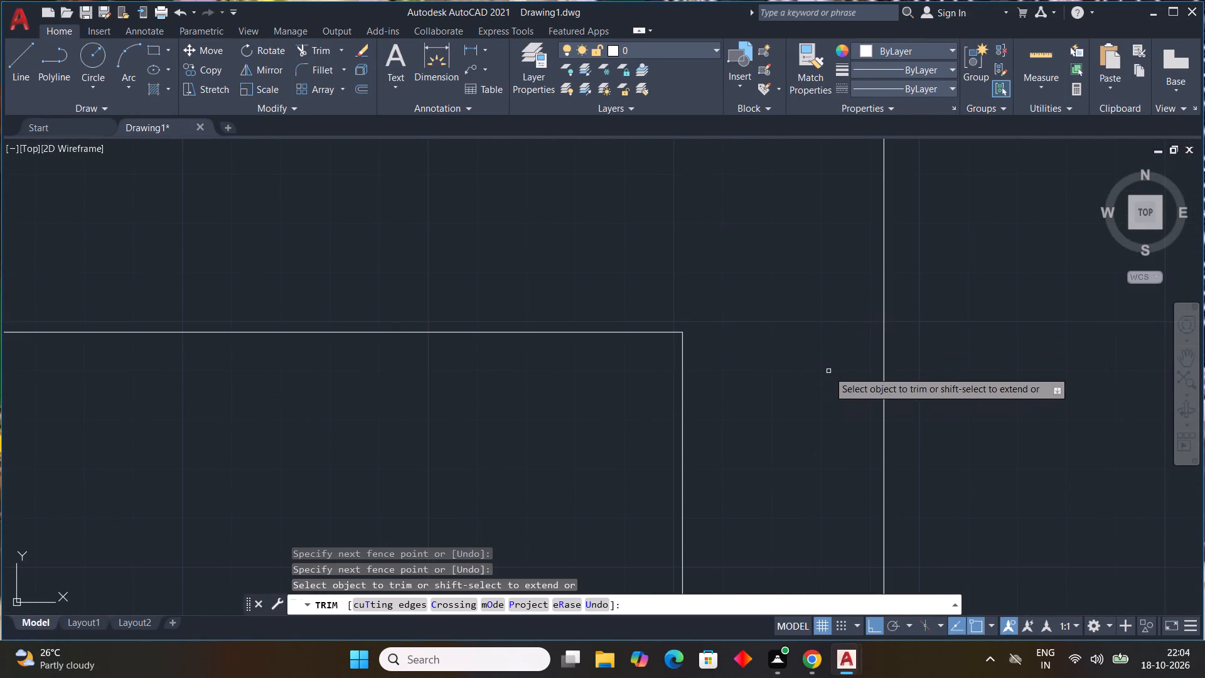
{"action": "scroll", "coordinate": [832, 368], "scroll_direction": "down", "scroll_amount": 4}
{"action": "key", "text": "Escape"}
{"action": "key", "text": "Escape"}
{"action": "key", "text": "Escape"}
{"action": "key", "text": "Escape"}
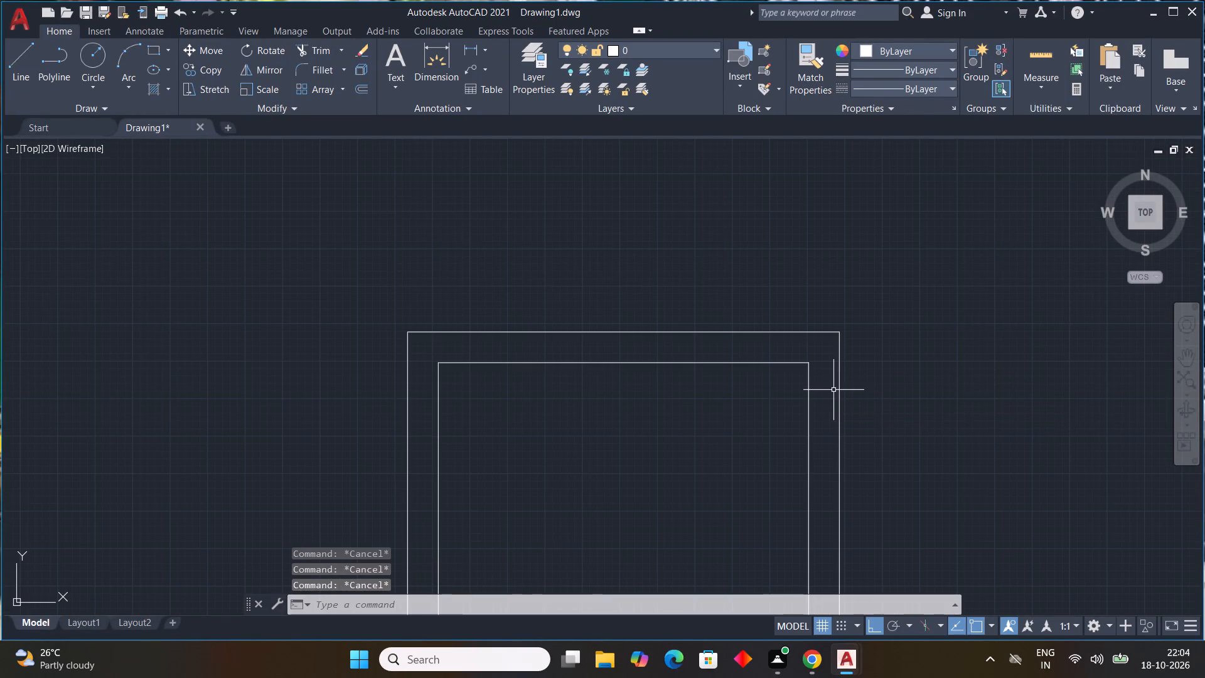
{"action": "key", "text": "Escape"}
Offset the top, left and right lines of the inner outline 9" inward to form the wall thickness.
{"action": "type", "text": "OFF"}
{"action": "key", "text": "space"}
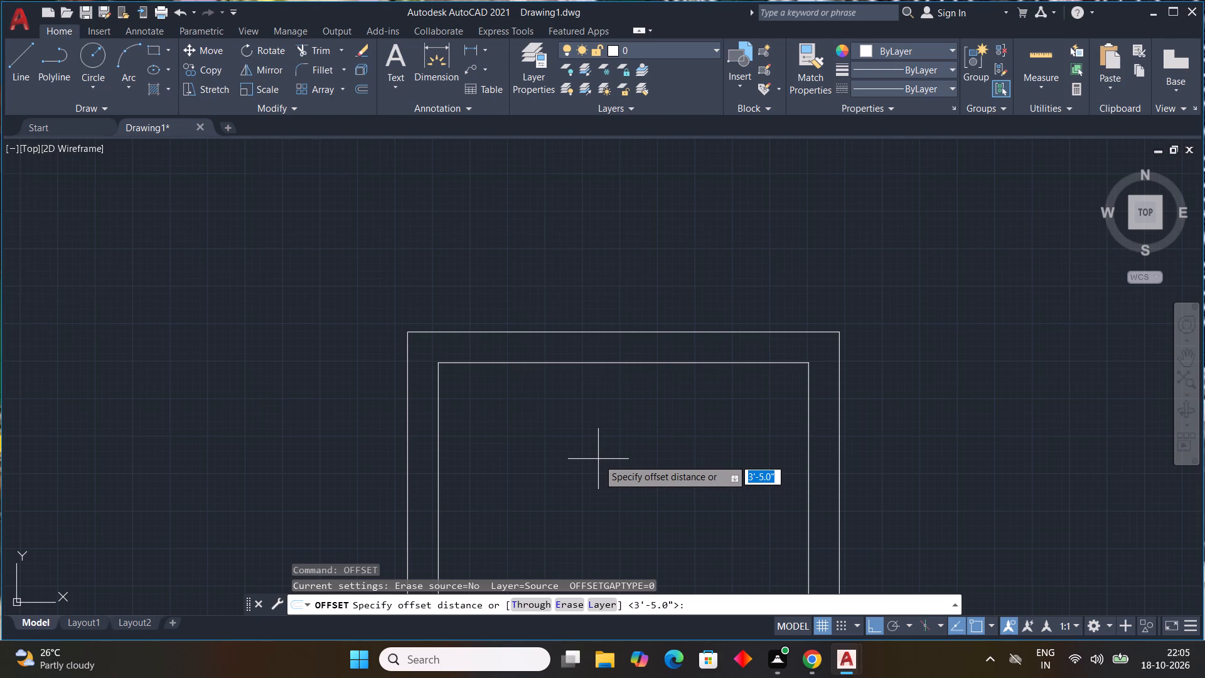
{"action": "key", "text": "9"}
{"action": "key", "text": "shift+quotedbl"}
{"action": "key", "text": "Return"}
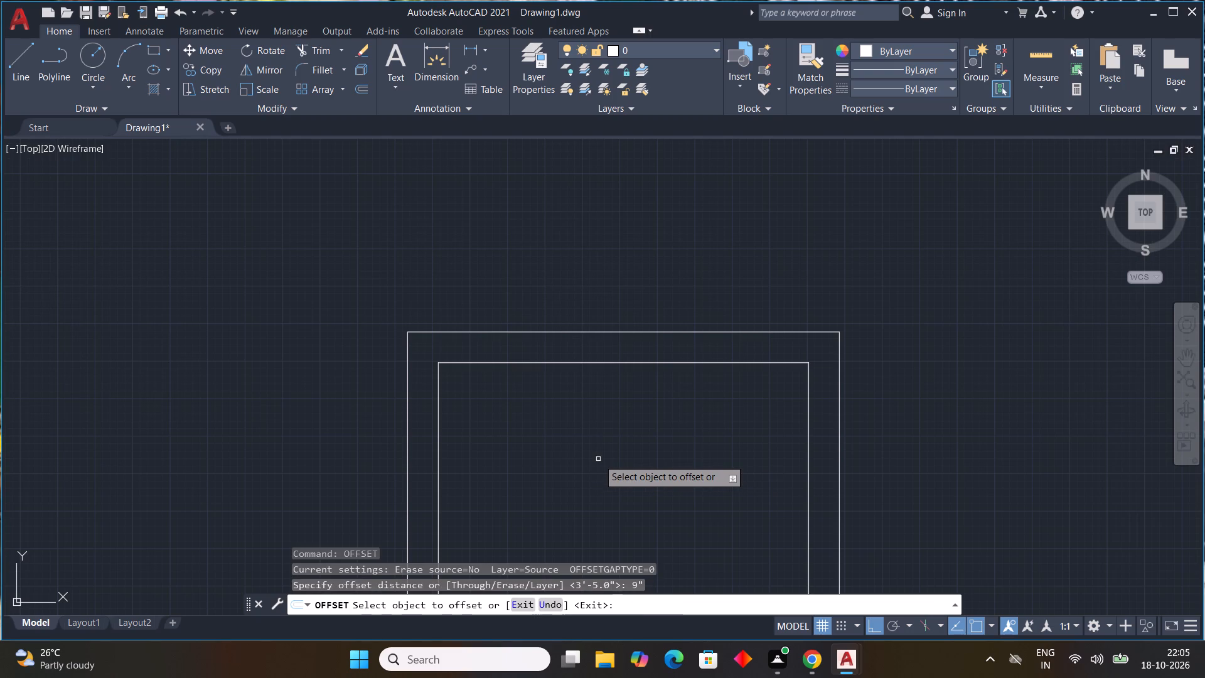
{"action": "left_click_drag", "start_coordinate": [544, 363], "coordinate": [545, 374]}
{"action": "left_click", "coordinate": [545, 378]}
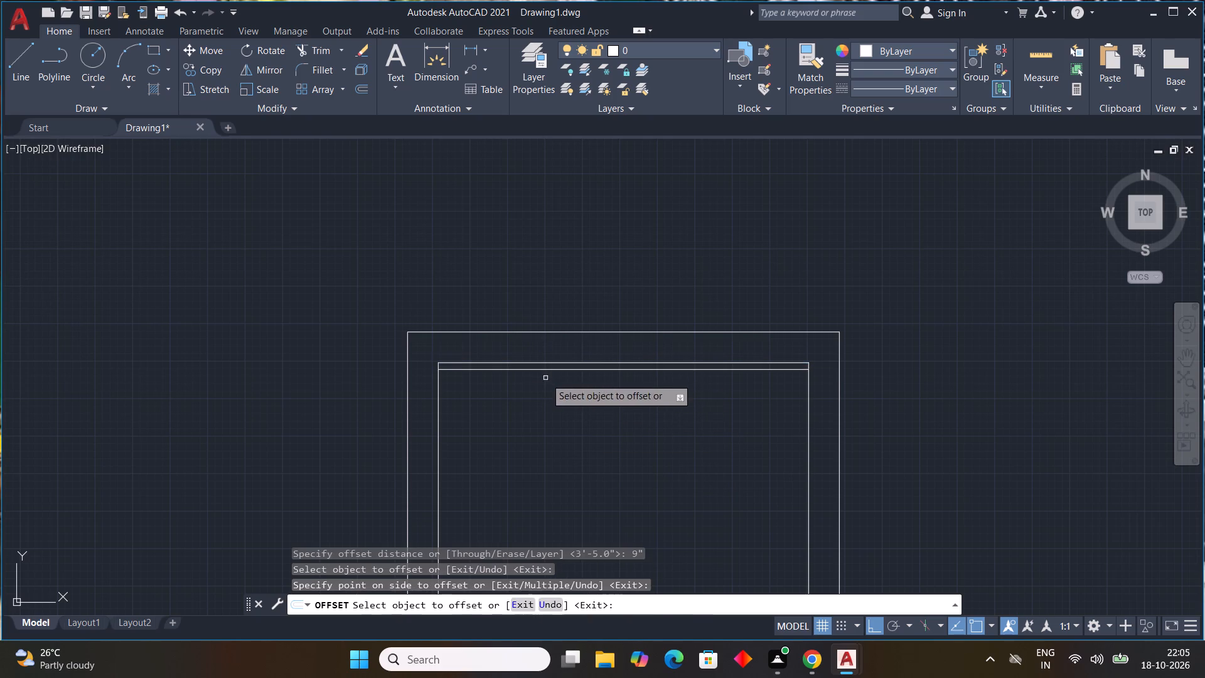
{"action": "middle_click_drag", "start_coordinate": [528, 352], "coordinate": [490, 228]}
{"action": "scroll", "coordinate": [523, 339], "scroll_direction": "down", "scroll_amount": 1}
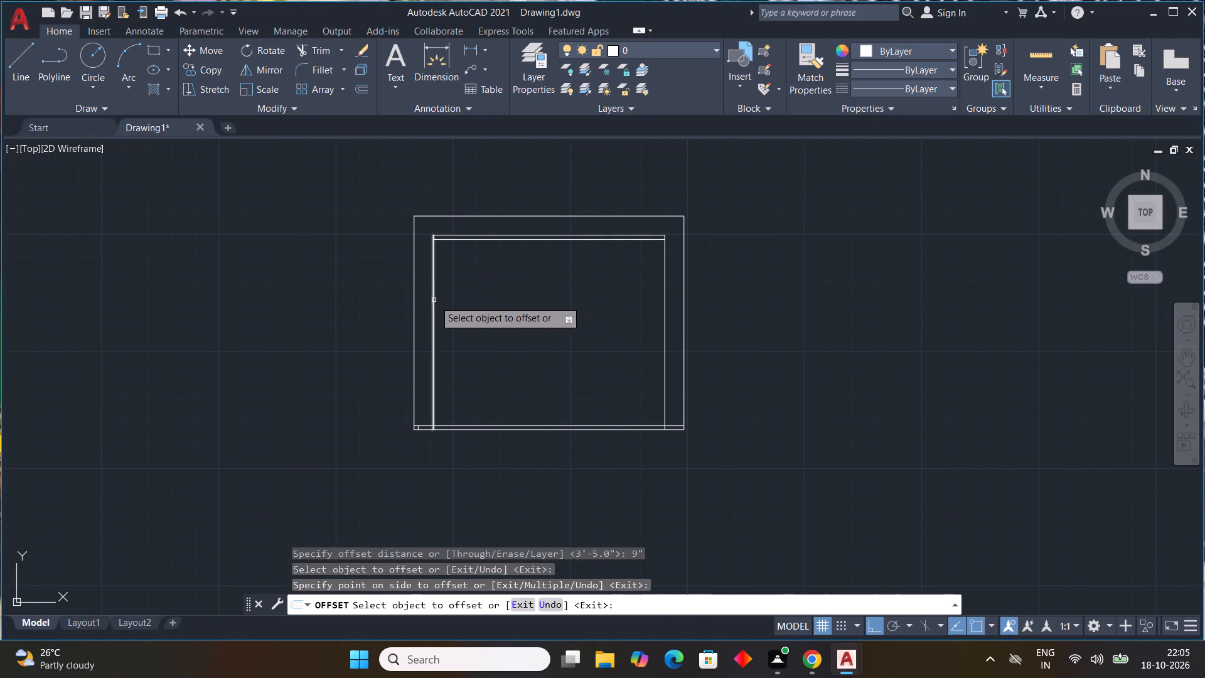
{"action": "left_click", "coordinate": [432, 297]}
{"action": "left_click", "coordinate": [446, 299]}
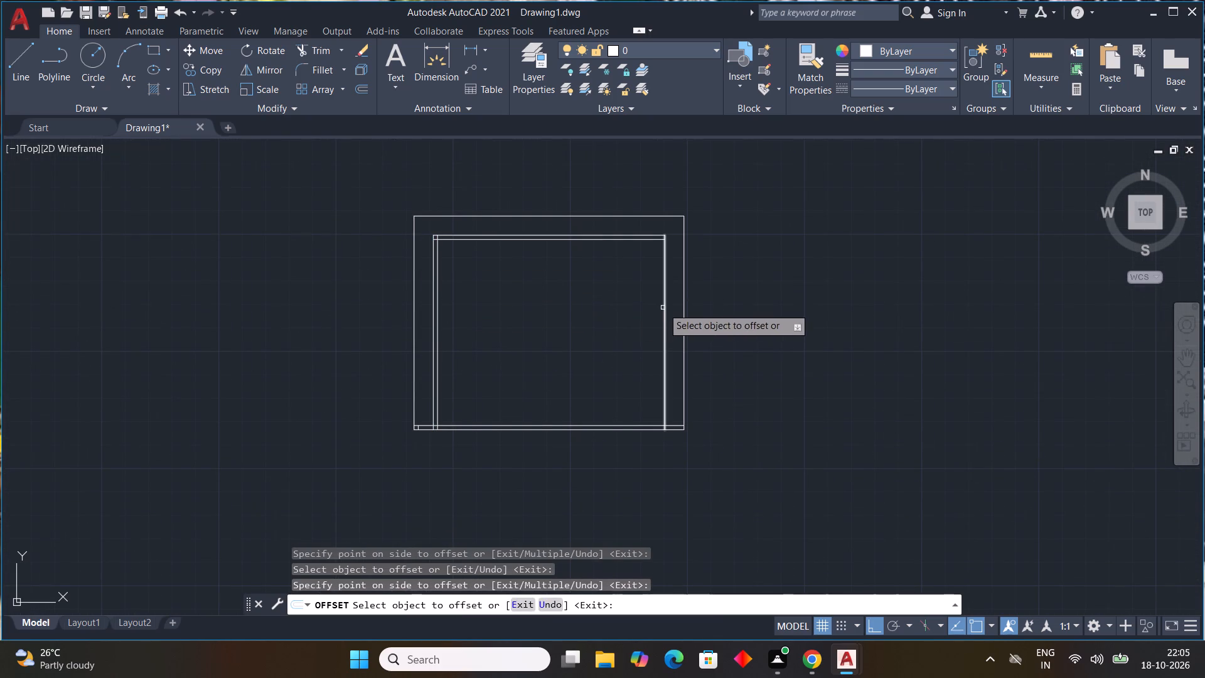
{"action": "left_click_drag", "start_coordinate": [663, 308], "coordinate": [654, 307]}
{"action": "left_click", "coordinate": [604, 310]}
{"action": "key", "text": "Escape"}
{"action": "key", "text": "Escape"}
{"action": "key", "text": "Escape"}
{"action": "key", "text": "Escape"}
{"action": "key", "text": "Escape"}
{"action": "key", "text": "Escape"}
{"action": "key", "text": "Escape"}
{"action": "key", "text": "Escape"}
{"action": "key", "text": "Escape"}
{"action": "key", "text": "Escape"}
{"action": "key", "text": "Escape"}
{"action": "key", "text": "Escape"}
{"action": "key", "text": "Escape"}
{"action": "key", "text": "Escape"}
{"action": "key", "text": "Escape"}
{"action": "key", "text": "Escape"}
{"action": "key", "text": "Escape"}
{"action": "key", "text": "Escape"}
{"action": "key", "text": "Escape"}
{"action": "key", "text": "Escape"}
{"action": "key", "text": "Escape"}
{"action": "key", "text": "Escape"}
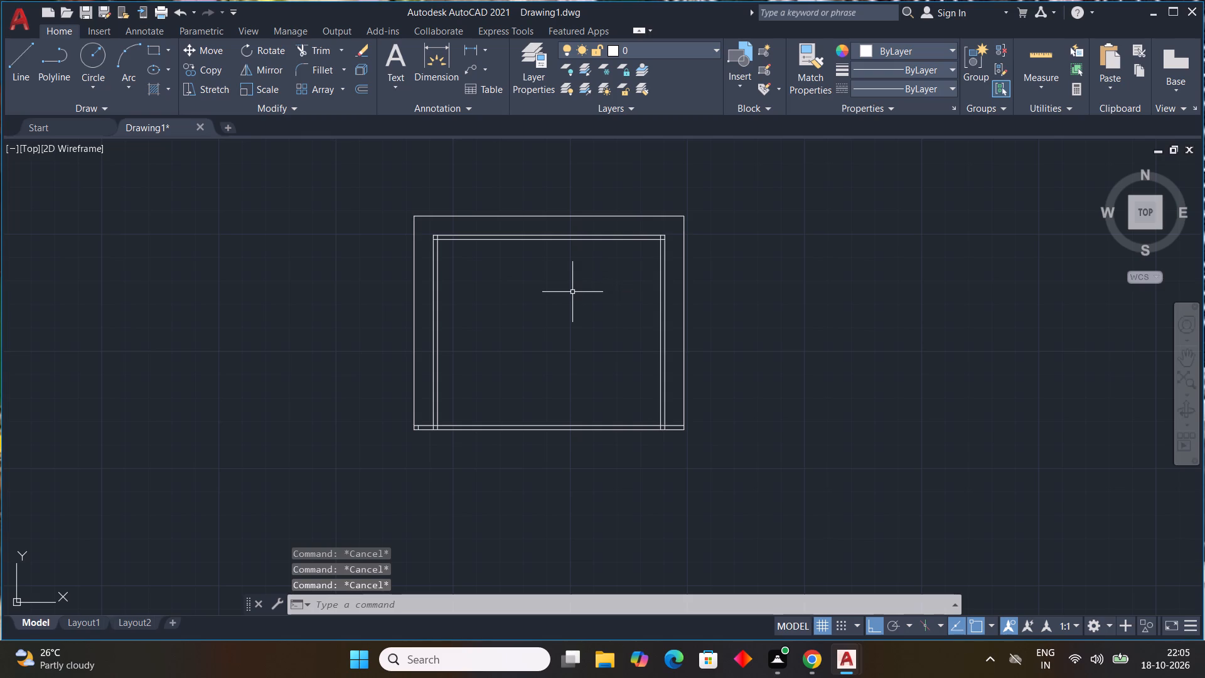
Offset the inner face of the left wall 10'0" into the room as the first partition line.
{"action": "type", "text": "OFF"}
{"action": "key", "text": "space"}
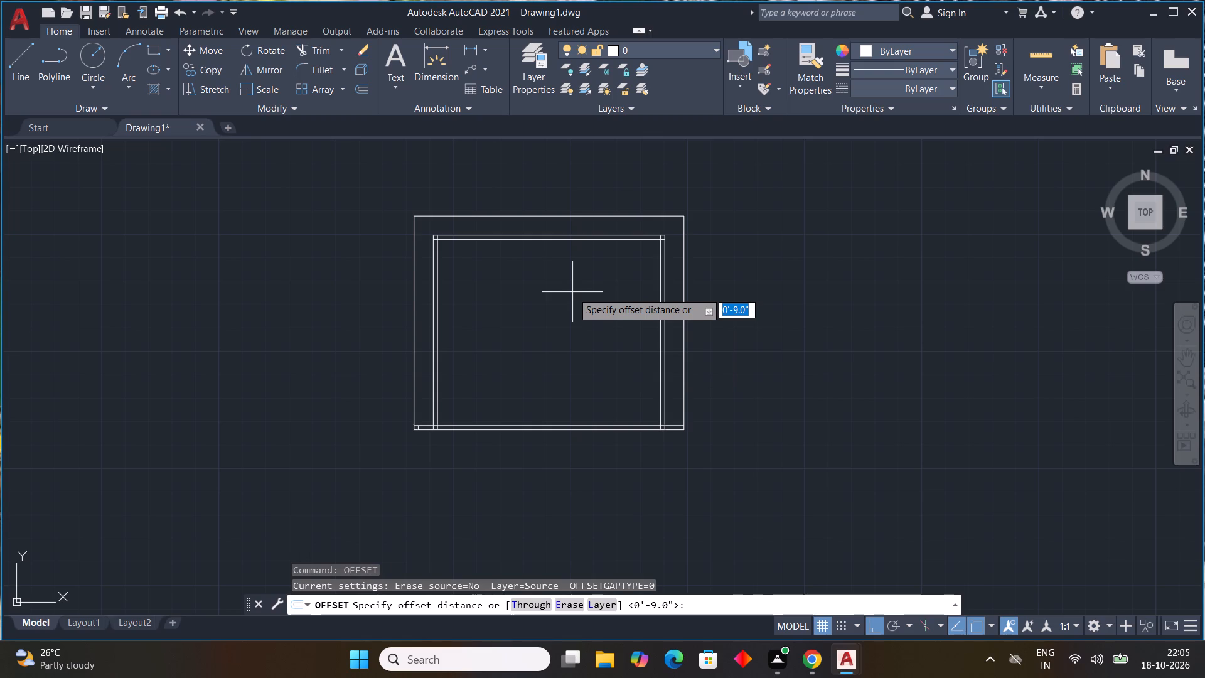
{"action": "type", "text": "10'0\""}
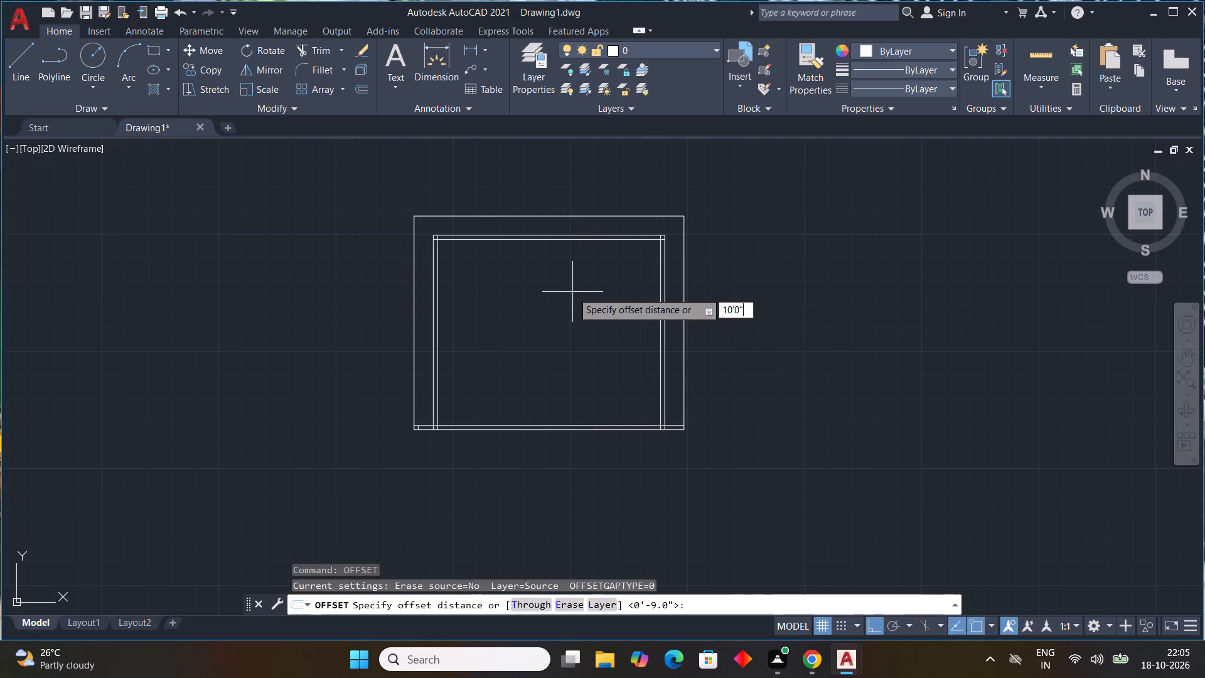
{"action": "key", "text": "Return"}
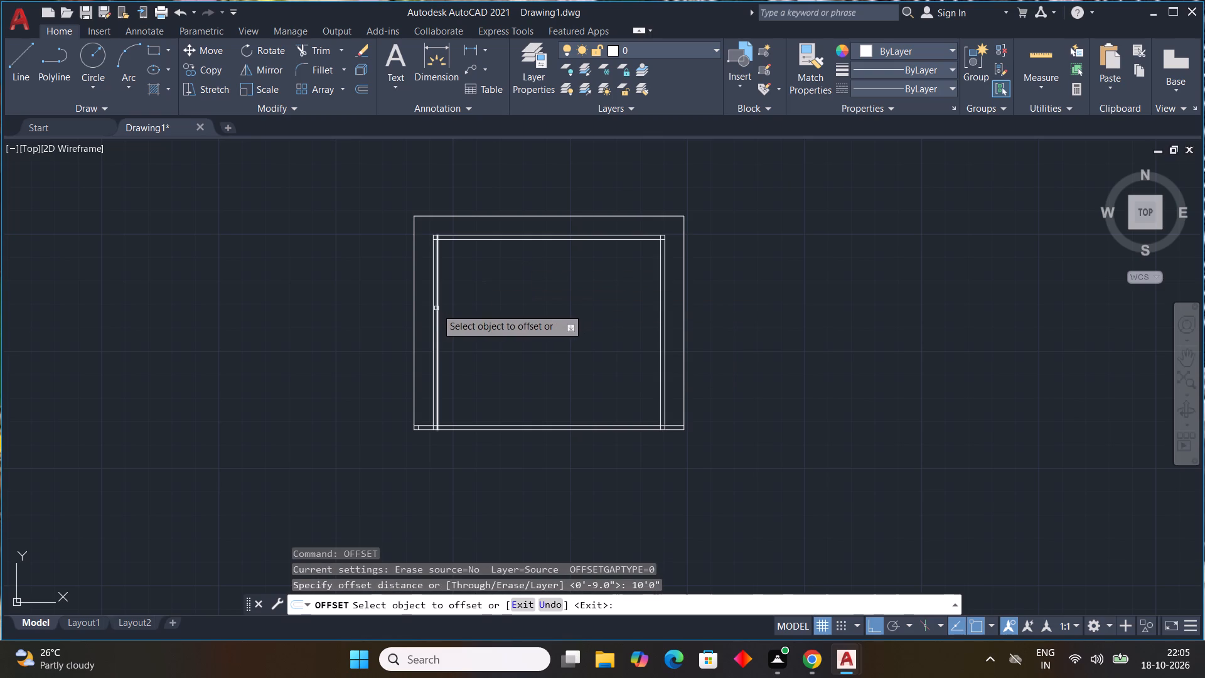
{"action": "left_click_drag", "start_coordinate": [439, 308], "coordinate": [555, 305]}
{"action": "left_click", "coordinate": [564, 302]}
{"action": "key", "text": "Escape"}
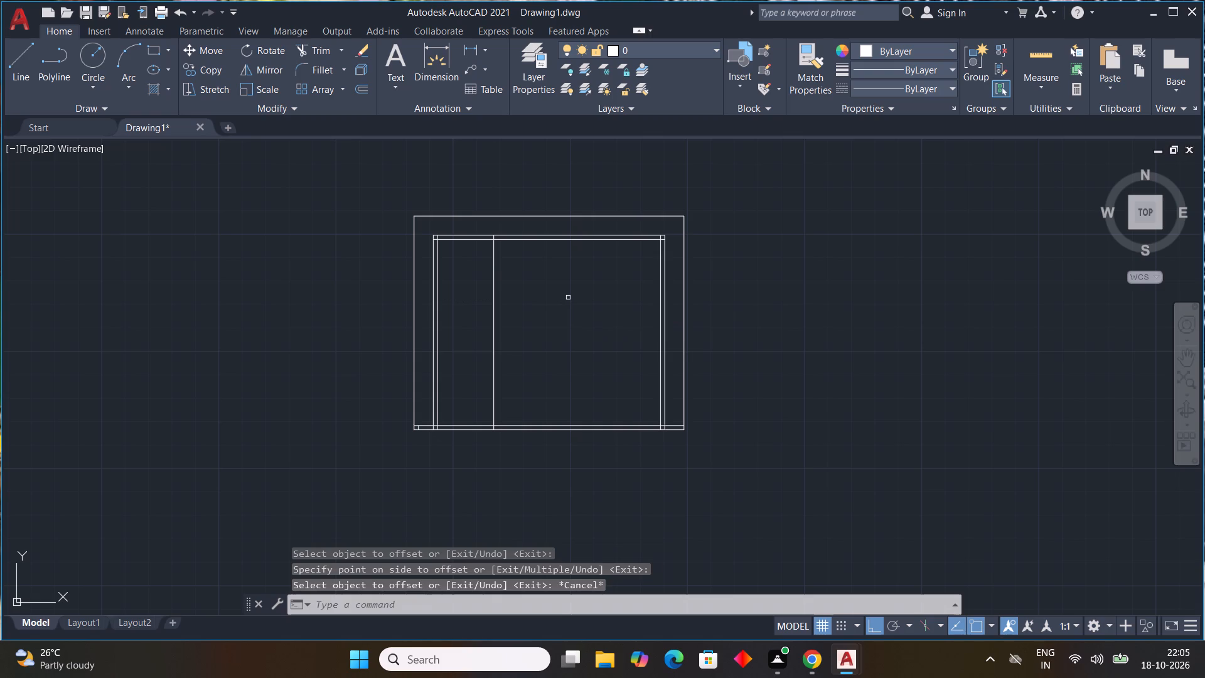
Offset the new partition line 9" away from the left wall to give the first partition its thickness.
{"action": "key", "text": "space"}
{"action": "type", "text": "9\""}
{"action": "key", "text": "Return"}
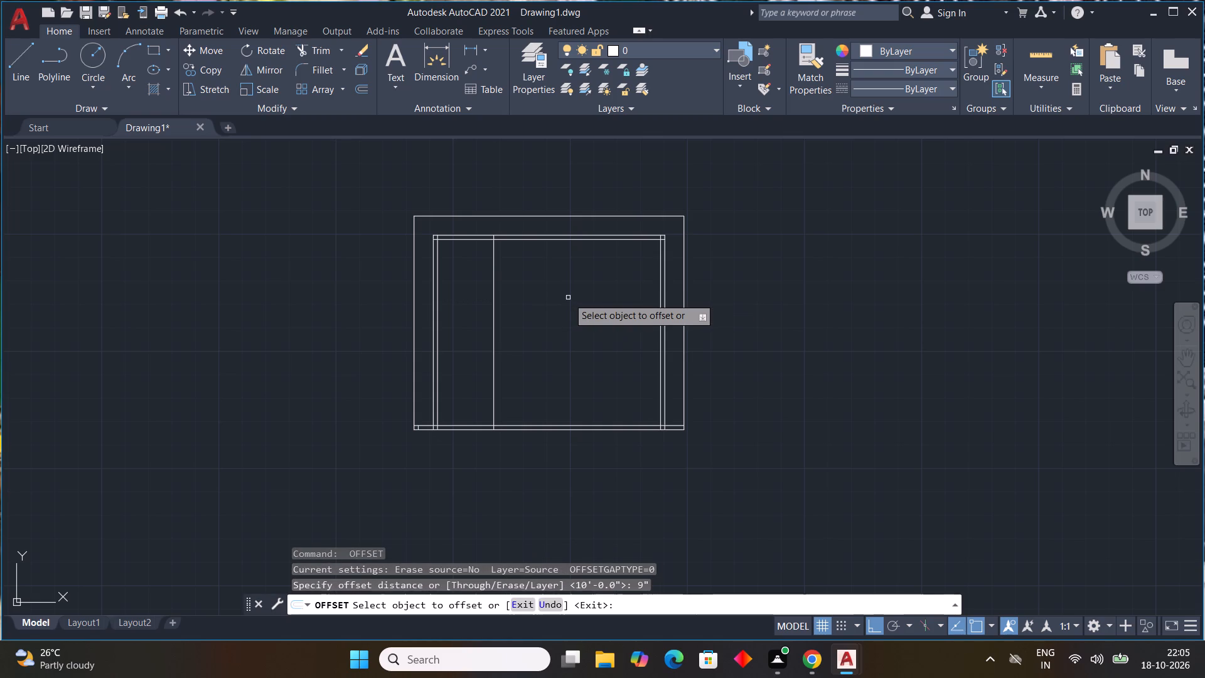
{"action": "left_click_drag", "start_coordinate": [492, 315], "coordinate": [507, 312]}
{"action": "left_click", "coordinate": [511, 311]}
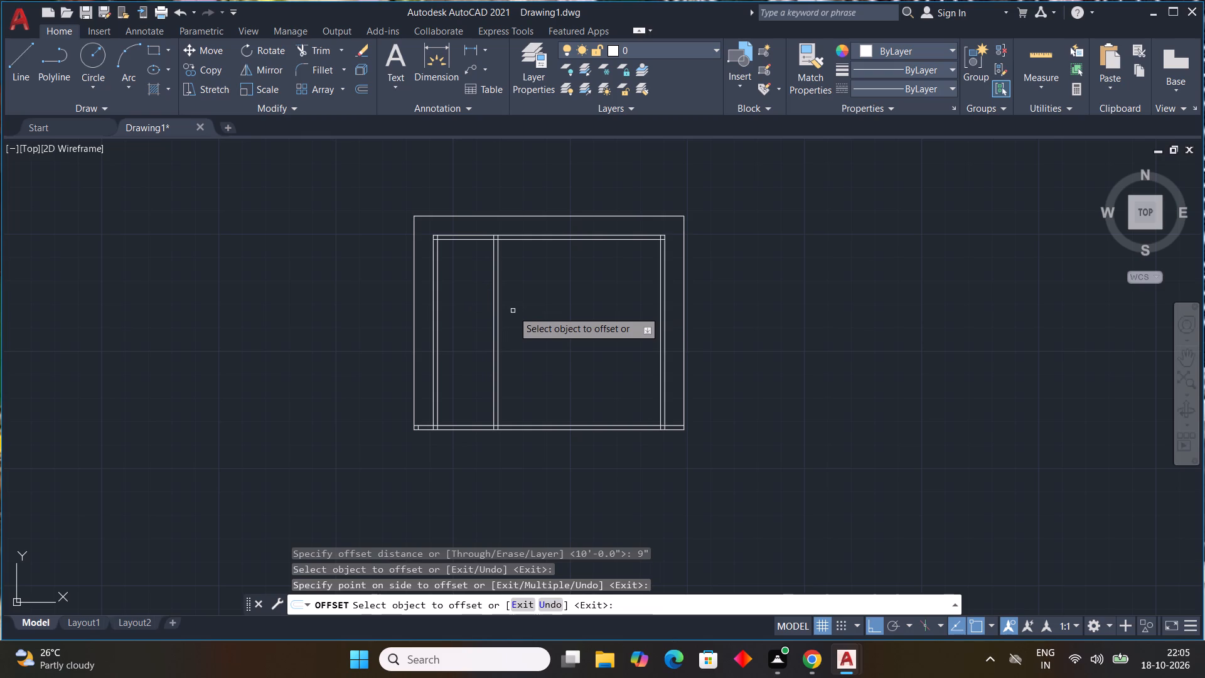
{"action": "key", "text": "Escape"}
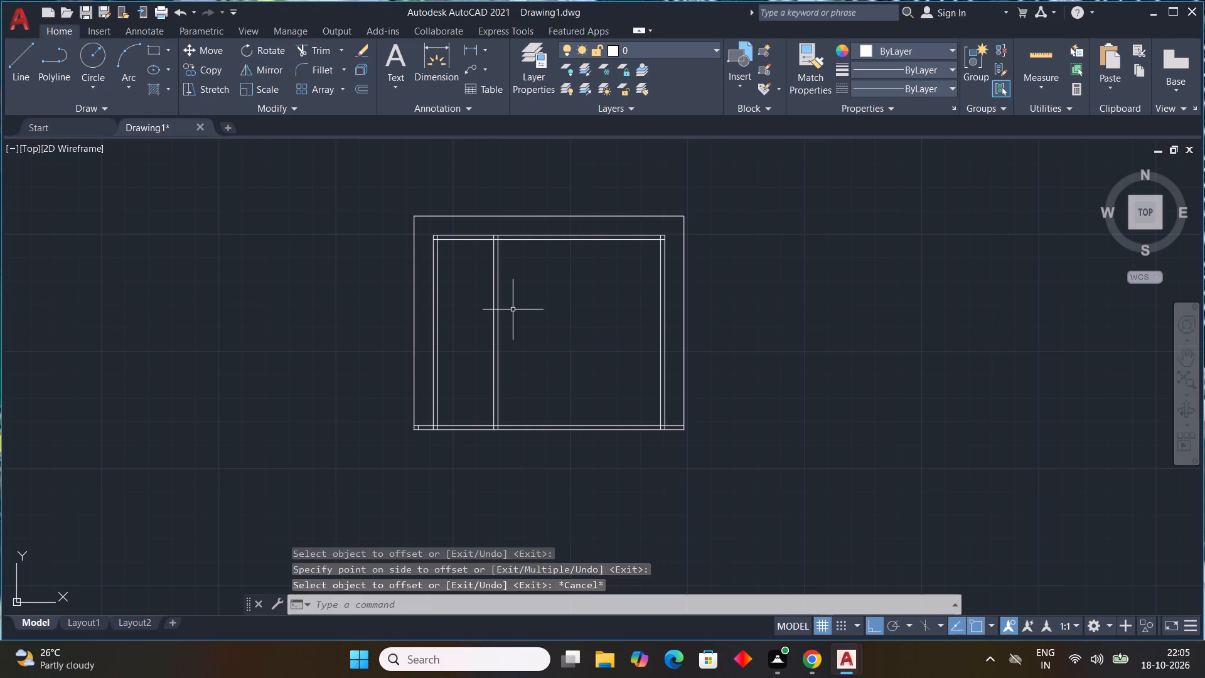
{"action": "key", "text": "Escape"}
{"action": "key", "text": "Escape"}
{"action": "key", "text": "Escape"}
{"action": "key", "text": "Escape"}
Offset the first partition's right-hand line 10'0" toward the right wall to start a second partition.
{"action": "scroll", "coordinate": [521, 286], "scroll_direction": "down", "scroll_amount": 1}
{"action": "middle_click_drag", "start_coordinate": [521, 285], "coordinate": [432, 263]}
{"action": "scroll", "coordinate": [432, 257], "scroll_direction": "up", "scroll_amount": 1}
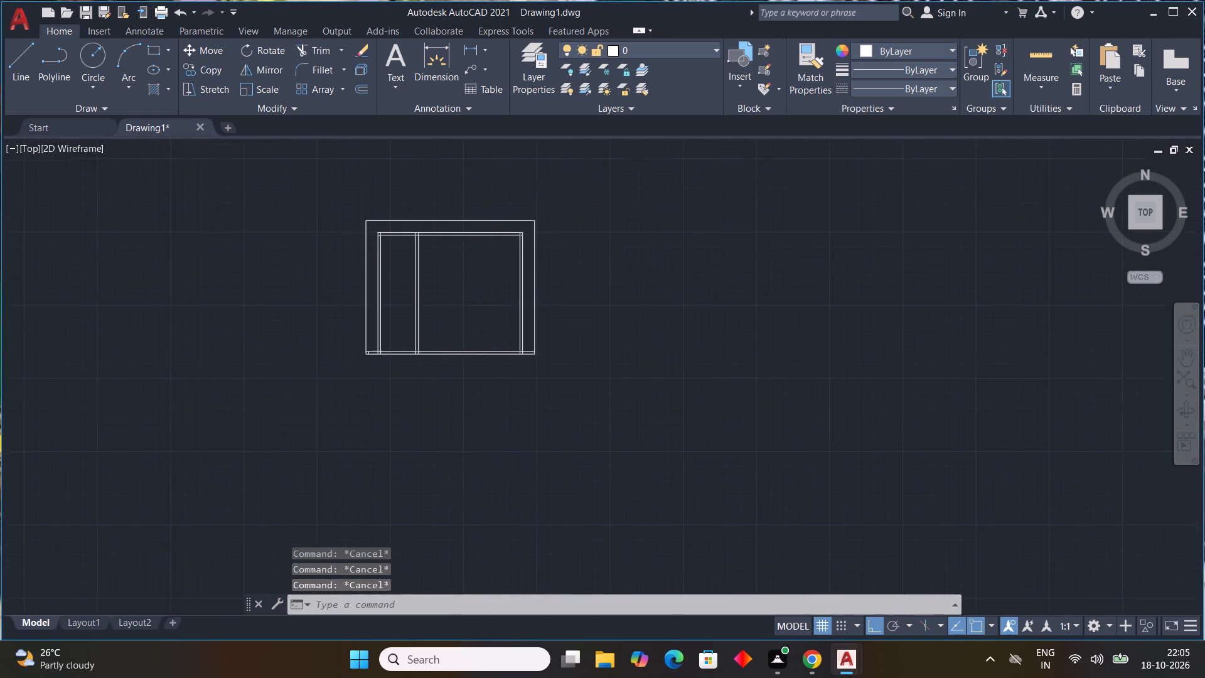
{"action": "key", "text": "space"}
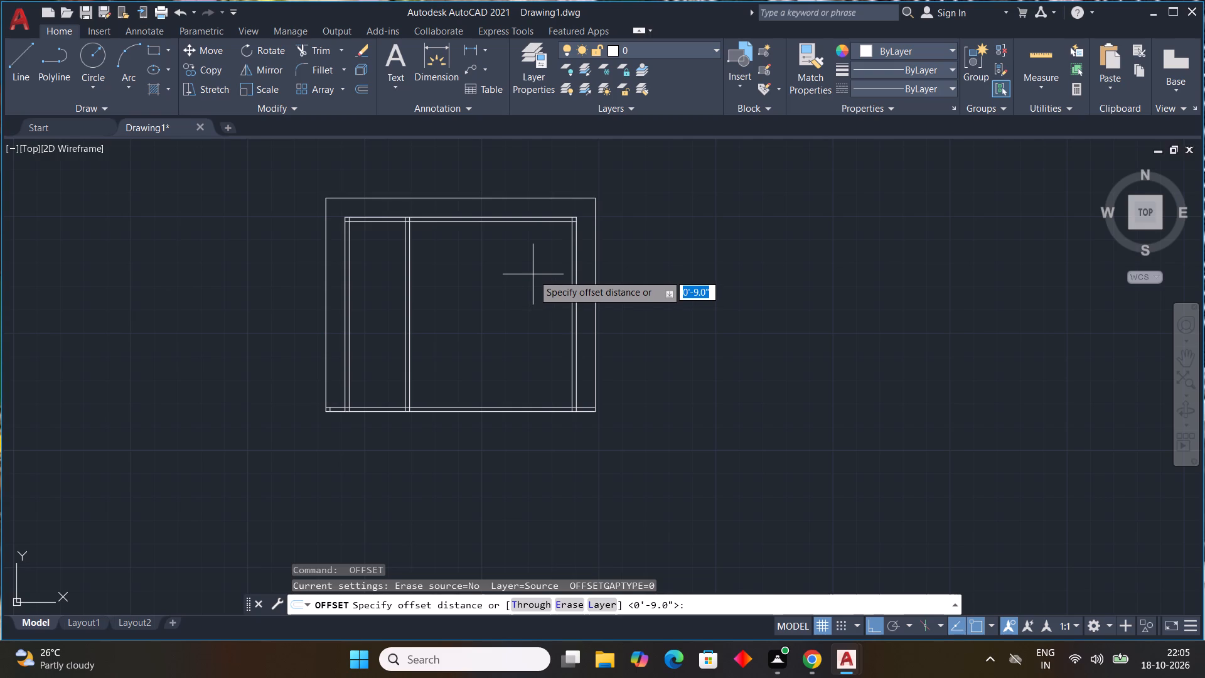
{"action": "type", "text": "10'0\""}
{"action": "key", "text": "Return"}
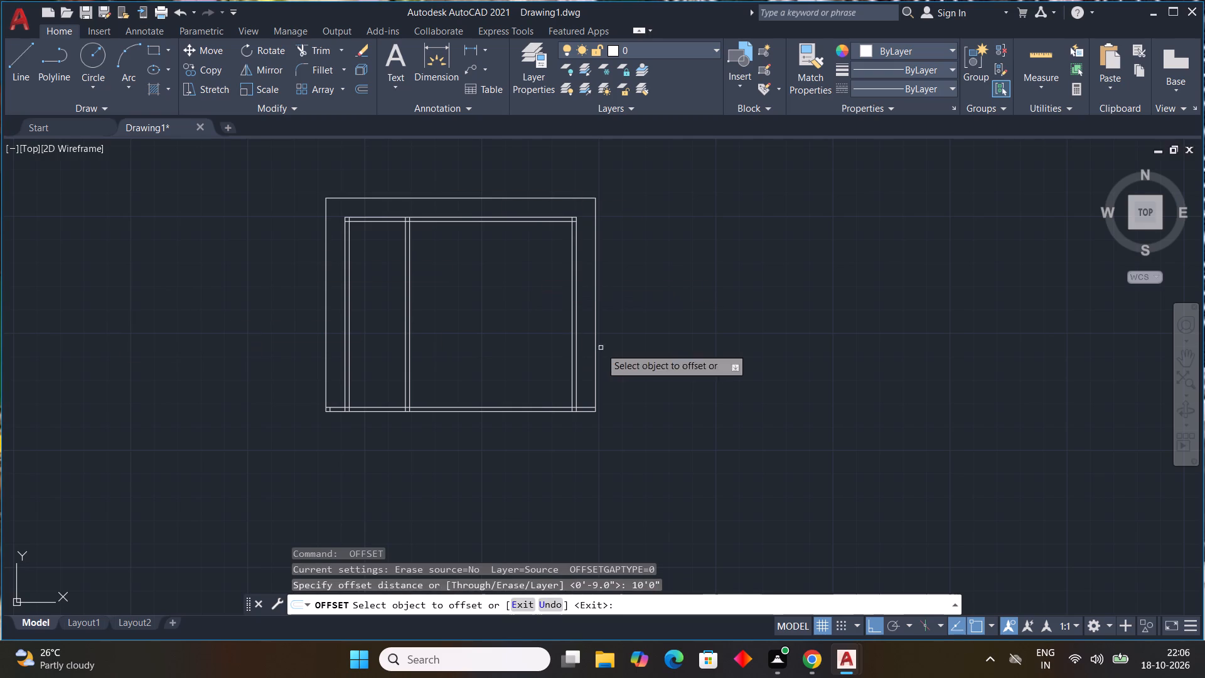
{"action": "scroll", "coordinate": [411, 318], "scroll_direction": "up", "scroll_amount": 2}
{"action": "left_click_drag", "start_coordinate": [404, 309], "coordinate": [422, 309]}
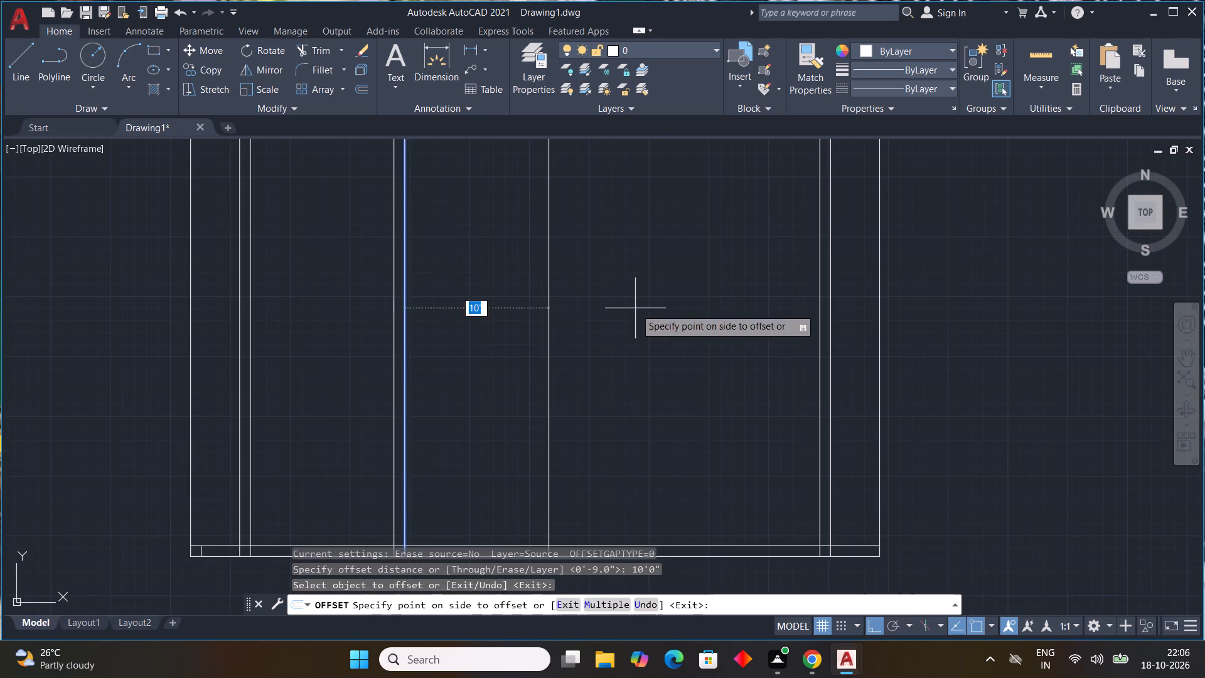
{"action": "left_click", "coordinate": [635, 308]}
{"action": "scroll", "coordinate": [635, 307], "scroll_direction": "down", "scroll_amount": 3}
{"action": "key", "text": "Escape"}
Offset the second partition line 9" toward the right wall to give it thickness.
{"action": "key", "text": "space"}
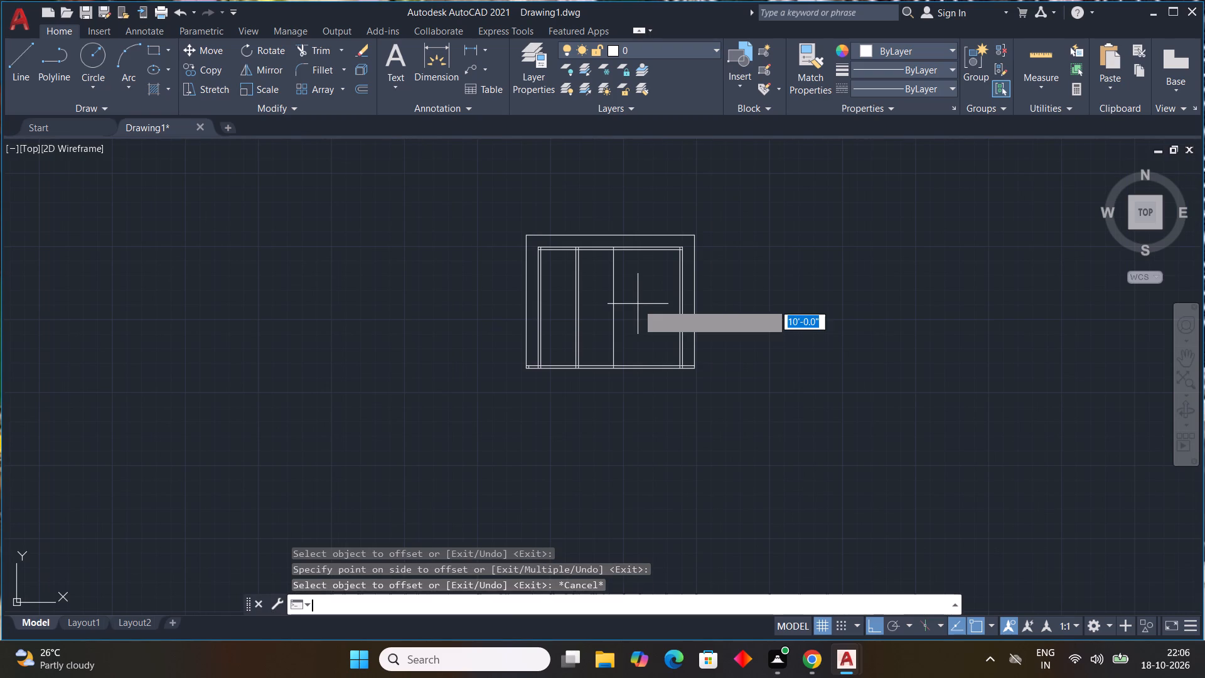
{"action": "type", "text": "9\""}
{"action": "key", "text": "Return"}
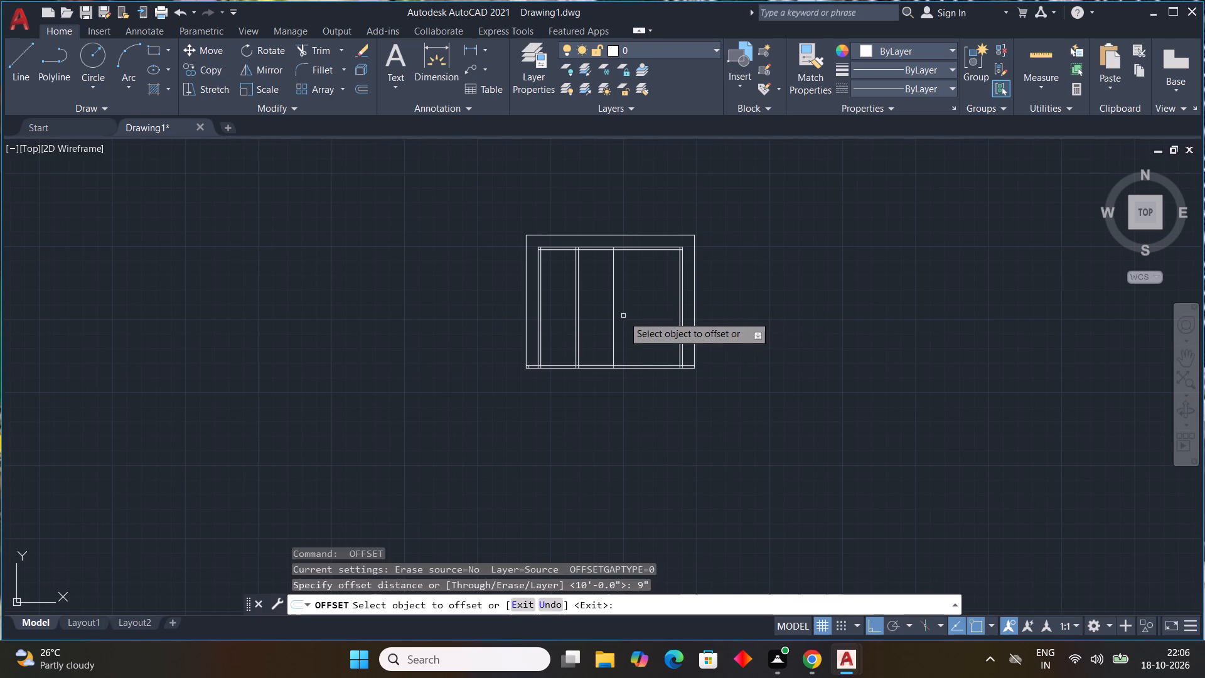
{"action": "left_click", "coordinate": [613, 294]}
{"action": "left_click", "coordinate": [627, 293]}
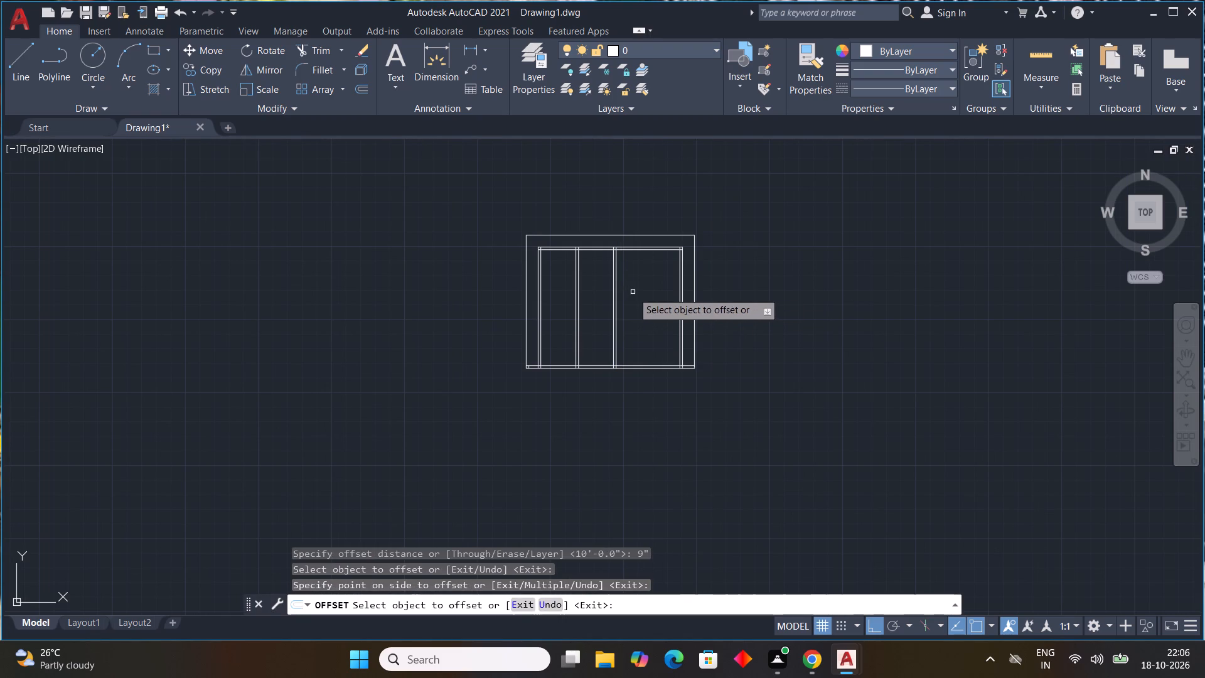
{"action": "key", "text": "Escape"}
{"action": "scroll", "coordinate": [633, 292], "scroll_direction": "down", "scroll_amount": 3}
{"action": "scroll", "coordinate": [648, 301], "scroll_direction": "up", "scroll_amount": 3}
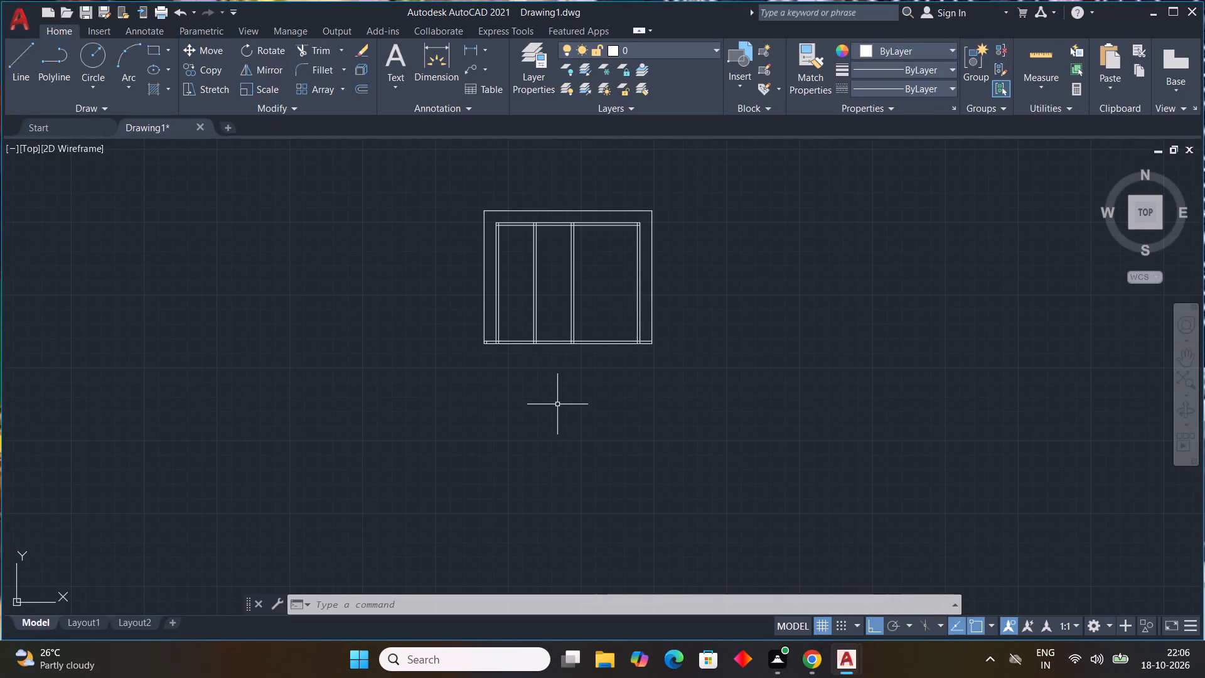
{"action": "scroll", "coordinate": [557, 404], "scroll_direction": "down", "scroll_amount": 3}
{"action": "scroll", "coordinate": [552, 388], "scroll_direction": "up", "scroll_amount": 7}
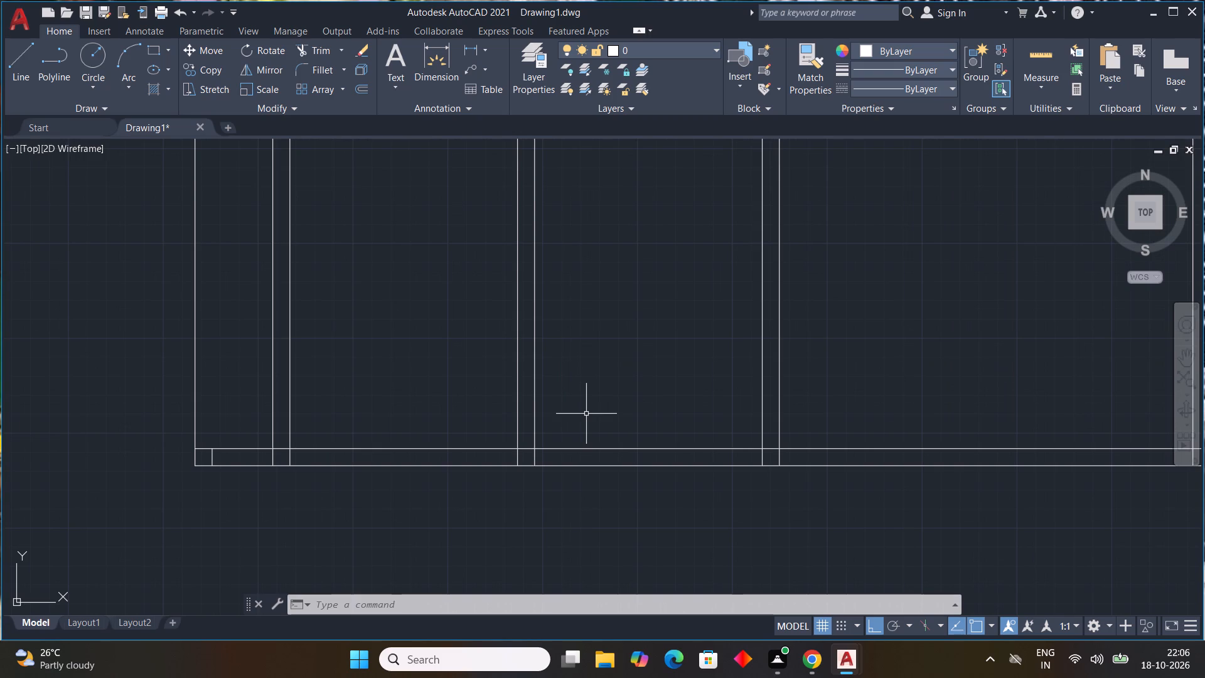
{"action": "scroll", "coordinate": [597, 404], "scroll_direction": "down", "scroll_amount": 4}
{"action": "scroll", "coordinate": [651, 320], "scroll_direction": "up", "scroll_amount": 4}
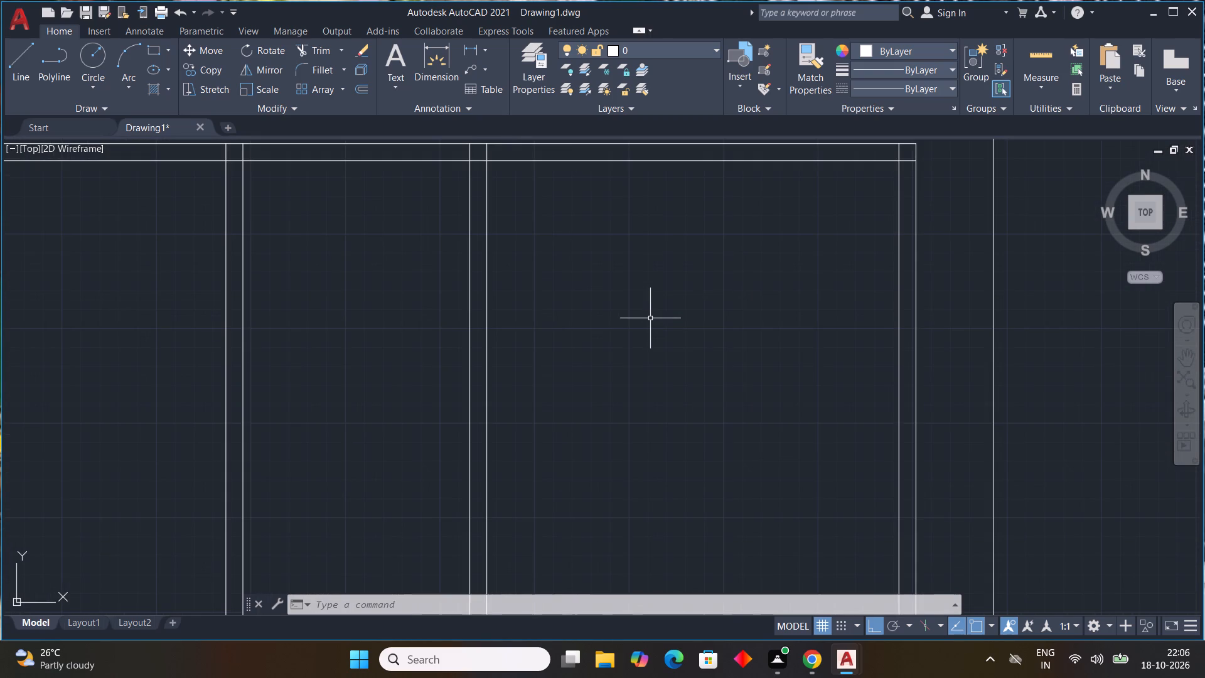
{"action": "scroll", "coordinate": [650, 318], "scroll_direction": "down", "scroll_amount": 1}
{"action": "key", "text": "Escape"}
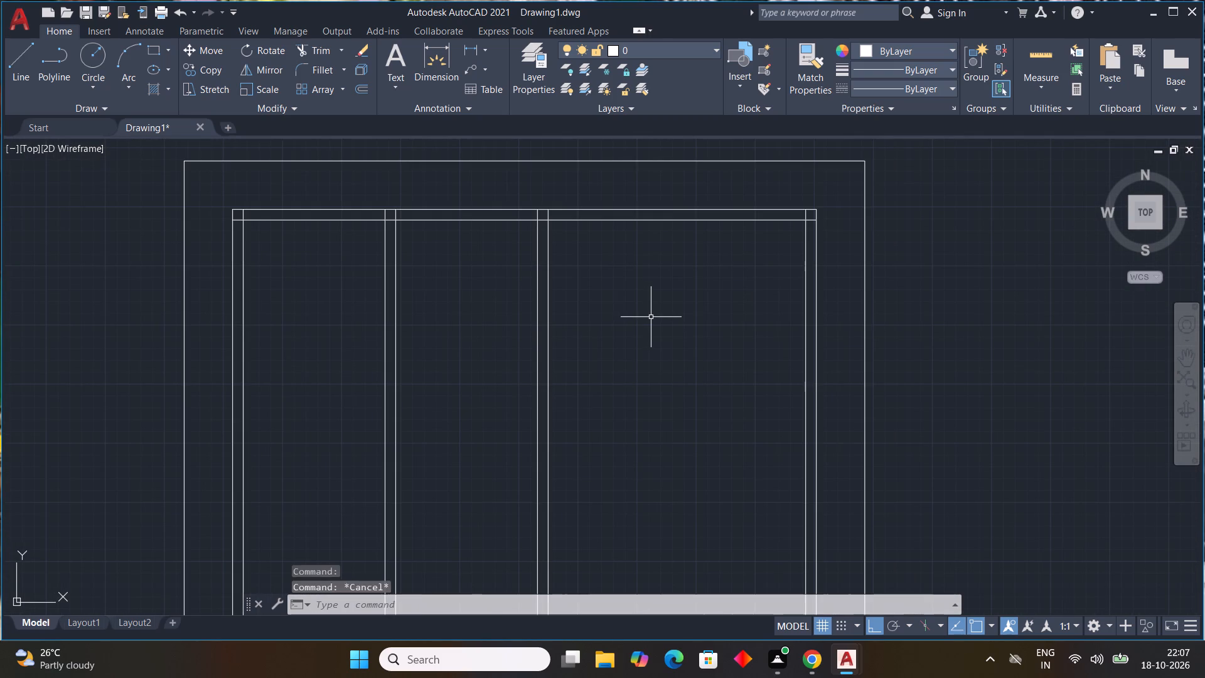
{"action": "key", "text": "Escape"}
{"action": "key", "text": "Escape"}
Trim the crossing line segments where the second partition meets the top wall, leaving an open T-junction.
{"action": "middle_click_drag", "start_coordinate": [579, 276], "coordinate": [597, 330]}
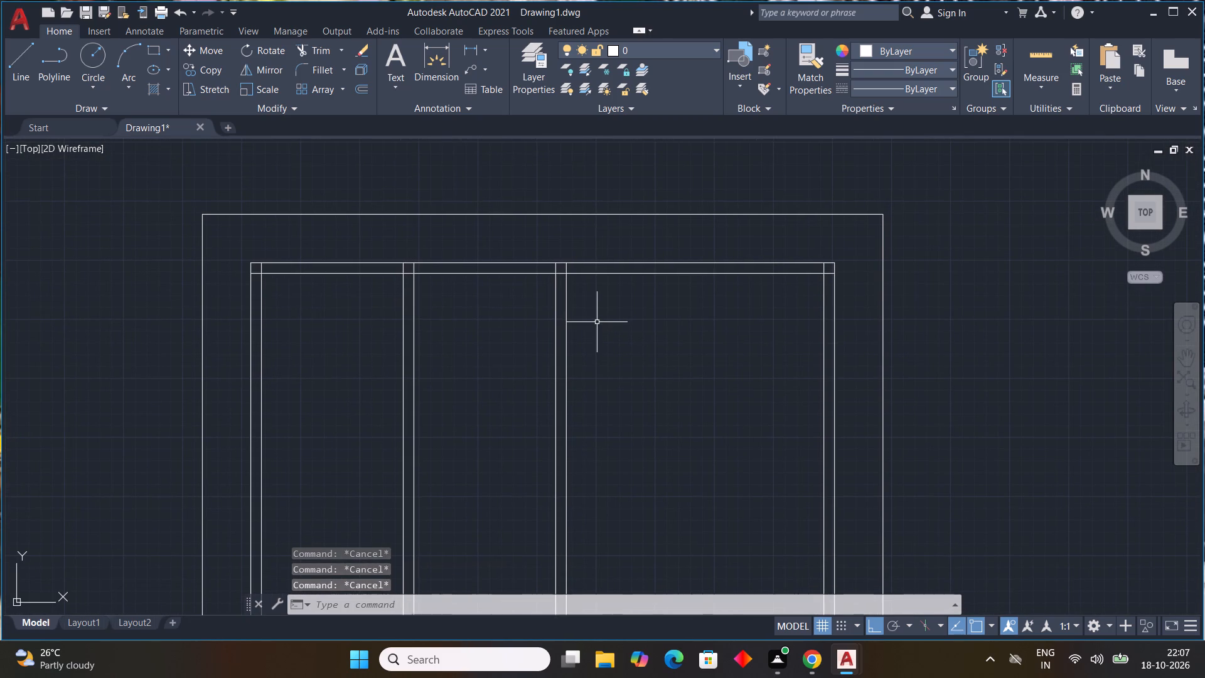
{"action": "key", "text": "t"}
{"action": "type", "text": "R"}
{"action": "key", "text": "space"}
{"action": "scroll", "coordinate": [567, 269], "scroll_direction": "up", "scroll_amount": 3}
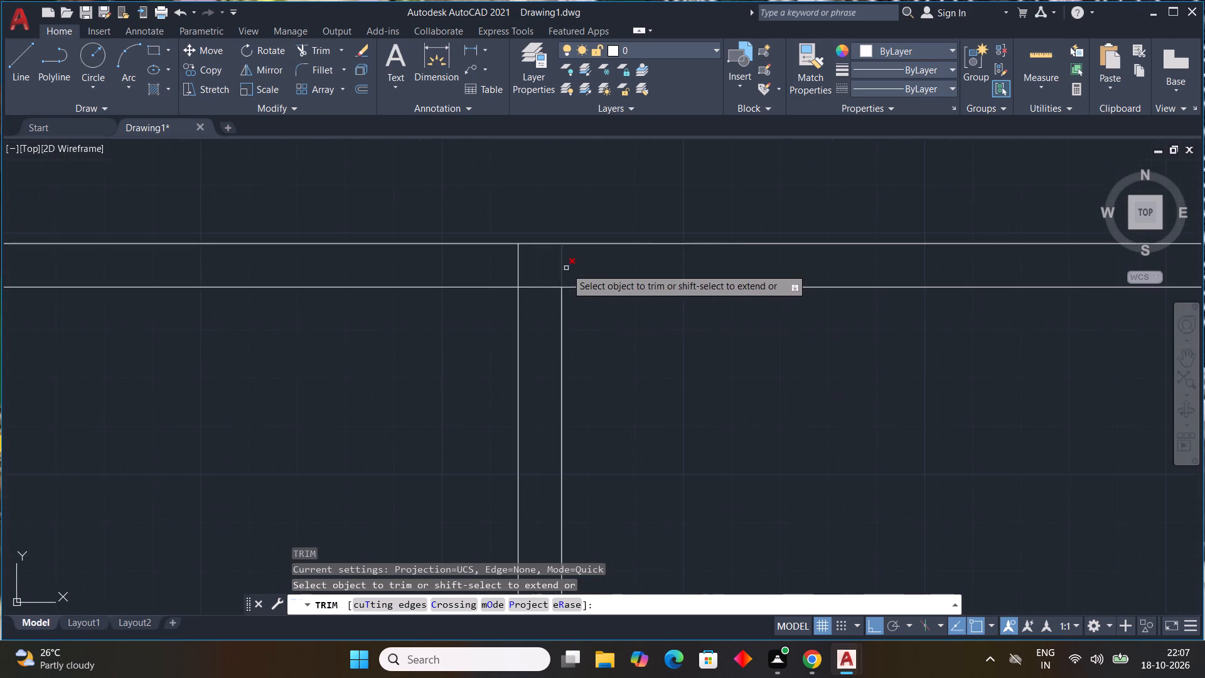
{"action": "left_click_drag", "start_coordinate": [547, 299], "coordinate": [481, 265]}
{"action": "left_click_drag", "start_coordinate": [547, 261], "coordinate": [619, 269]}
{"action": "scroll", "coordinate": [727, 326], "scroll_direction": "down", "scroll_amount": 2}
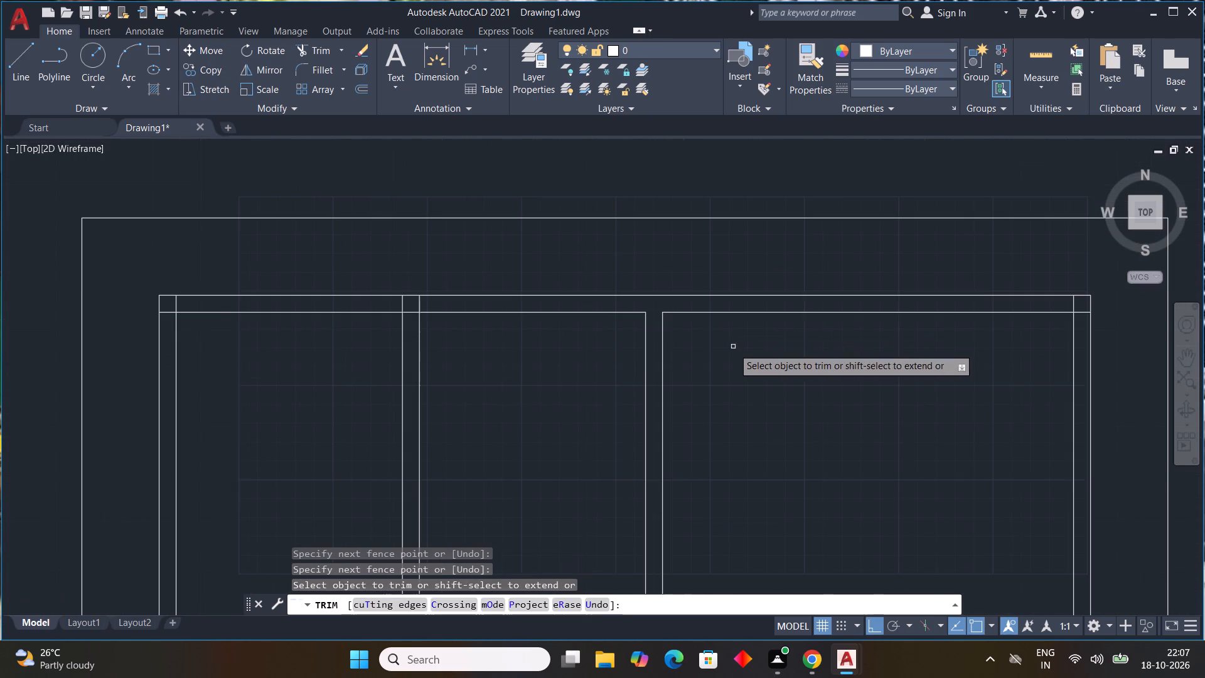
Trim the first partition's two vertical line ends that run through the top wall's thickness.
{"action": "scroll", "coordinate": [468, 327], "scroll_direction": "down", "scroll_amount": 1}
{"action": "middle_click_drag", "start_coordinate": [468, 327], "coordinate": [549, 343]}
{"action": "scroll", "coordinate": [522, 326], "scroll_direction": "up", "scroll_amount": 3}
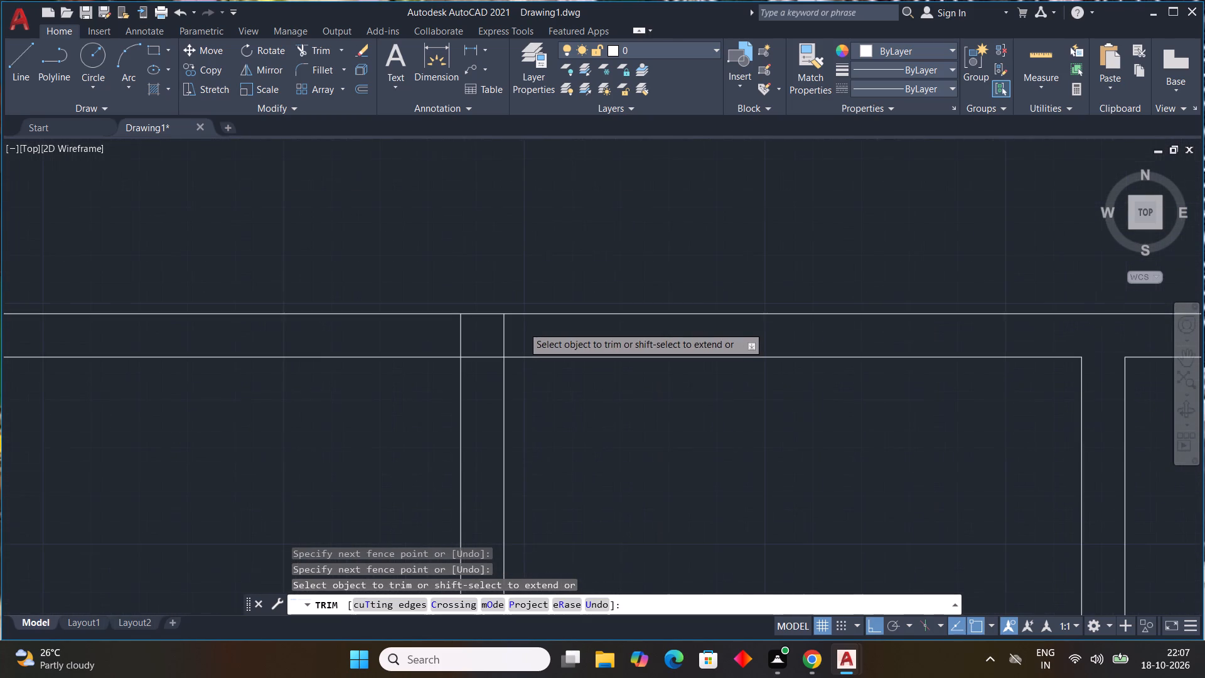
{"action": "left_click_drag", "start_coordinate": [523, 326], "coordinate": [422, 326]}
Trim the overlapping 9" wall line ends at the upper-left inner corner into a clean corner.
{"action": "scroll", "coordinate": [499, 336], "scroll_direction": "down", "scroll_amount": 2}
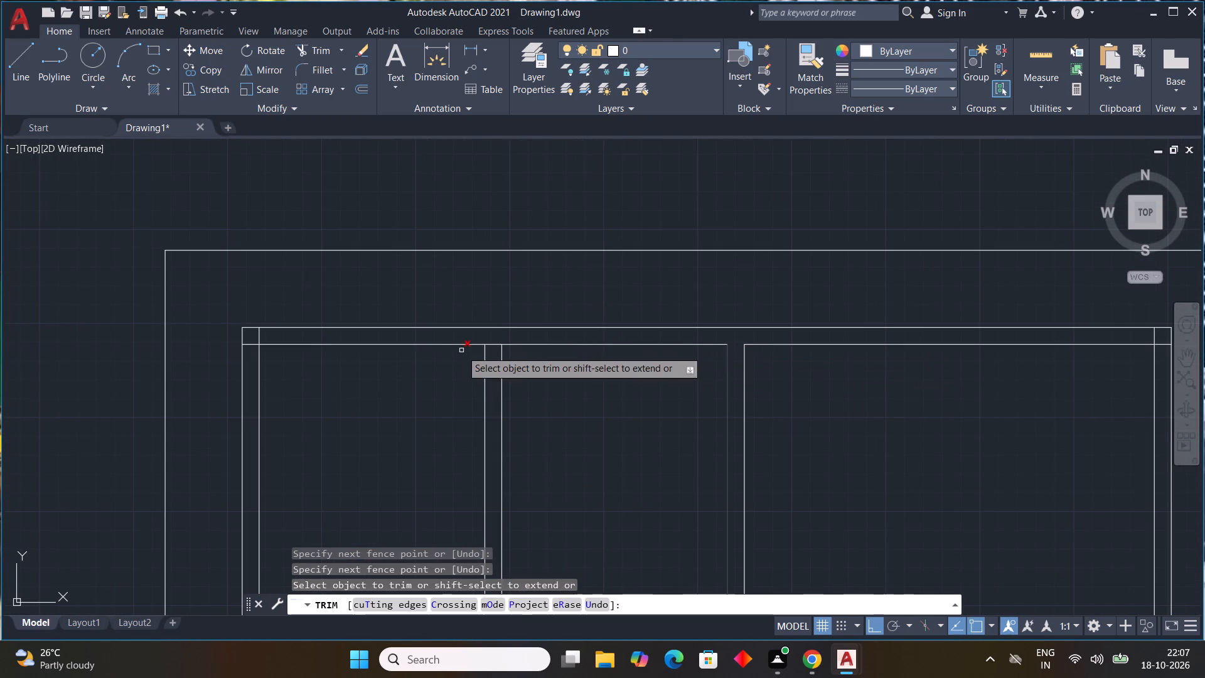
{"action": "middle_click_drag", "start_coordinate": [374, 365], "coordinate": [625, 402]}
{"action": "scroll", "coordinate": [504, 370], "scroll_direction": "up", "scroll_amount": 3}
{"action": "left_click_drag", "start_coordinate": [537, 378], "coordinate": [533, 380]}
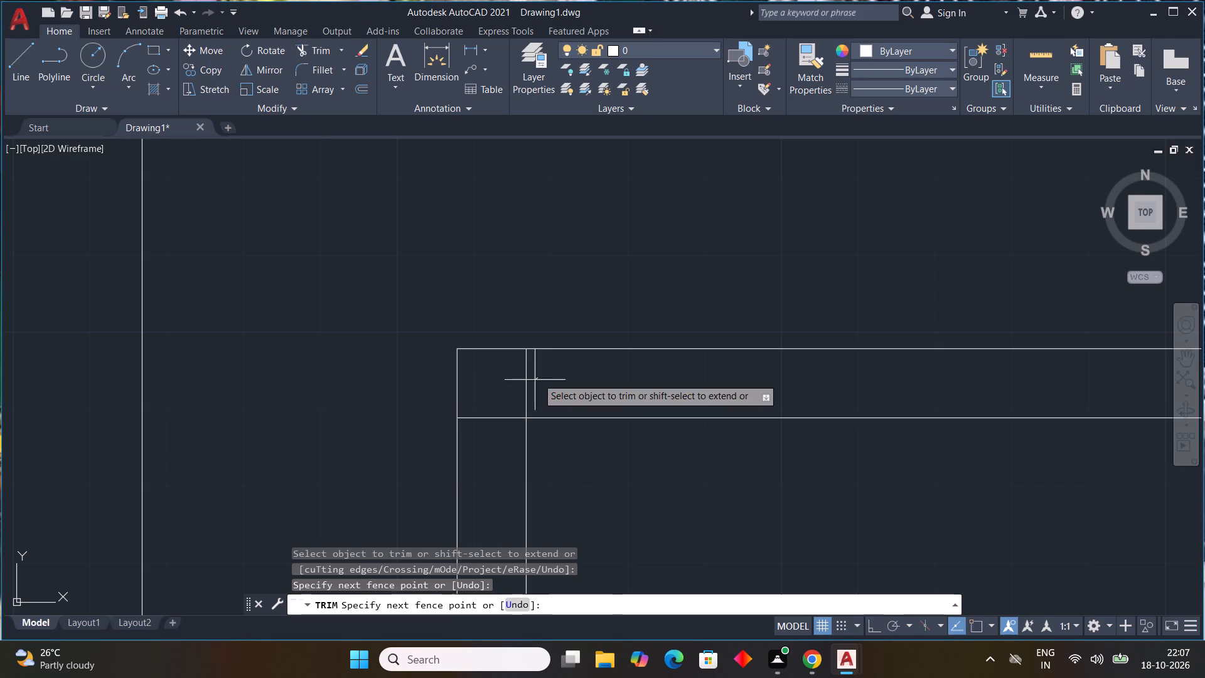
{"action": "left_click_drag", "start_coordinate": [533, 380], "coordinate": [490, 436]}
{"action": "key", "text": "Escape"}
{"action": "key", "text": "Escape"}
Offset the inner top wall line above the two left rooms 10'0" downward to start a horizontal partition.
{"action": "scroll", "coordinate": [629, 468], "scroll_direction": "down", "scroll_amount": 4}
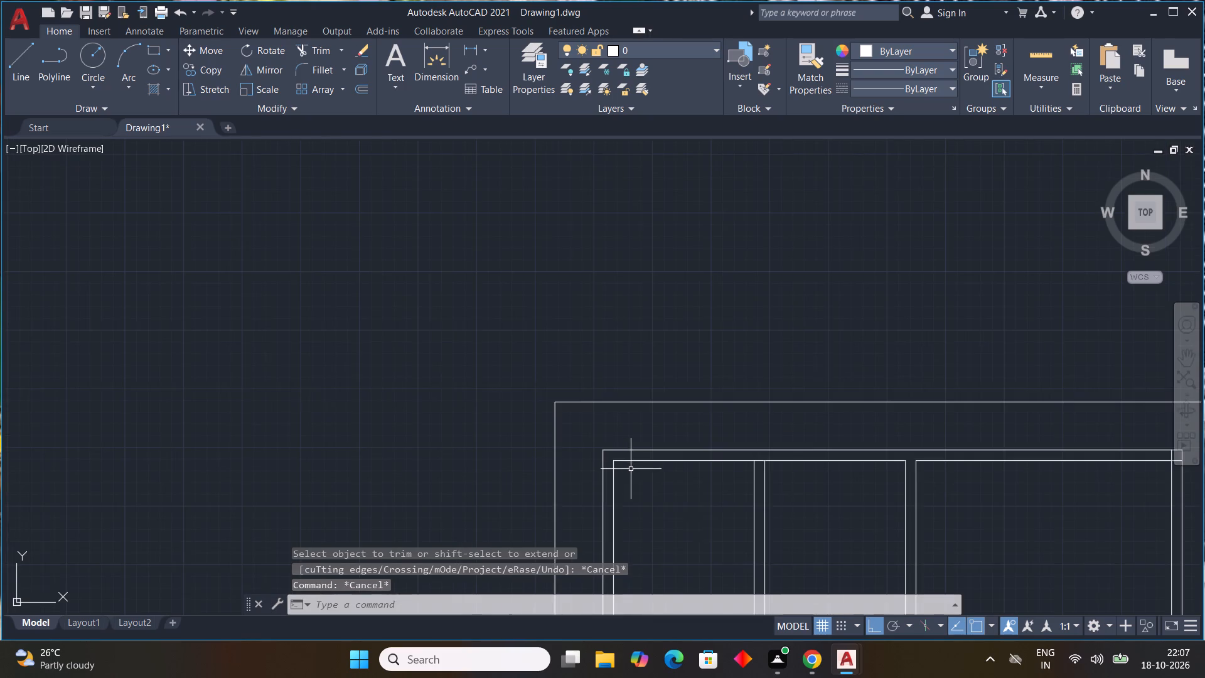
{"action": "middle_click_drag", "start_coordinate": [715, 508], "coordinate": [509, 360]}
{"action": "key", "text": "Escape"}
{"action": "key", "text": "Escape"}
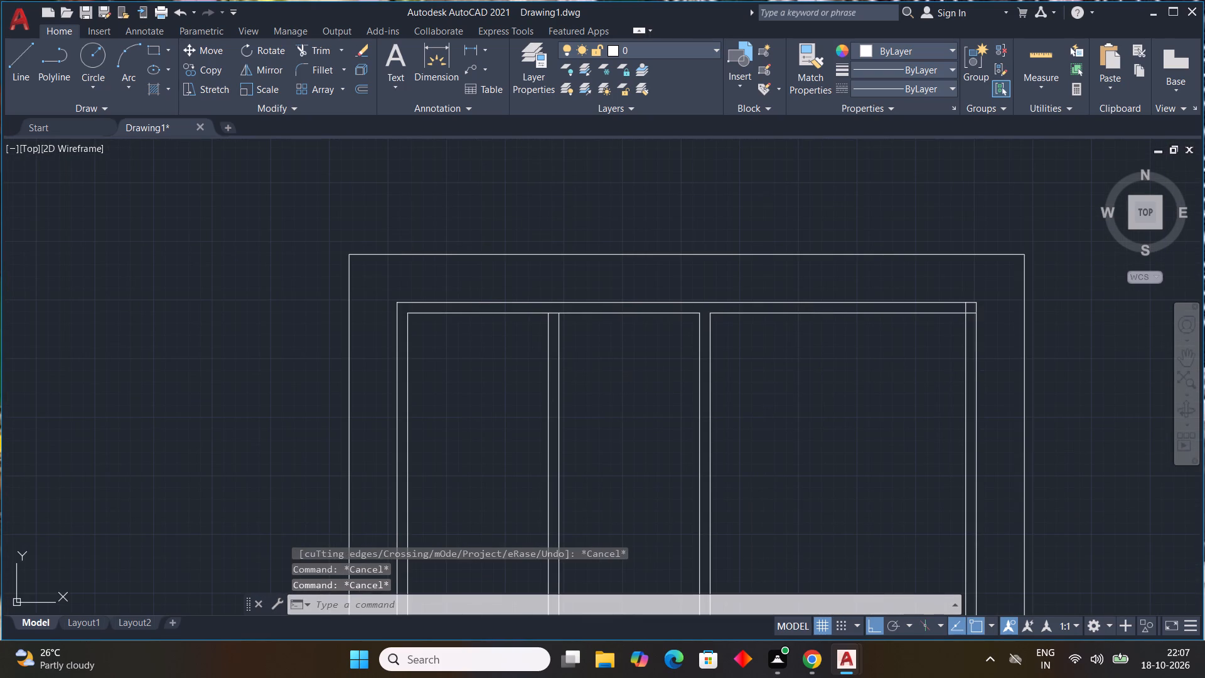
{"action": "key", "text": "Escape"}
{"action": "type", "text": "OFF"}
{"action": "key", "text": "space"}
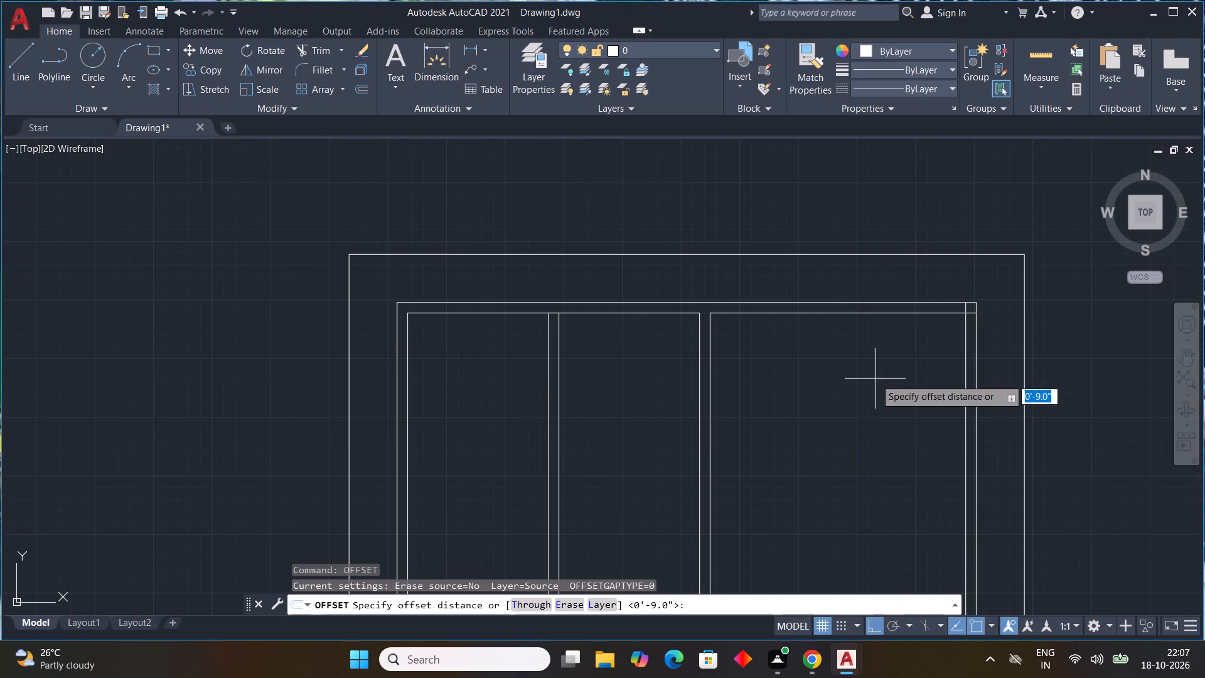
{"action": "type", "text": "10'0\""}
{"action": "key", "text": "Return"}
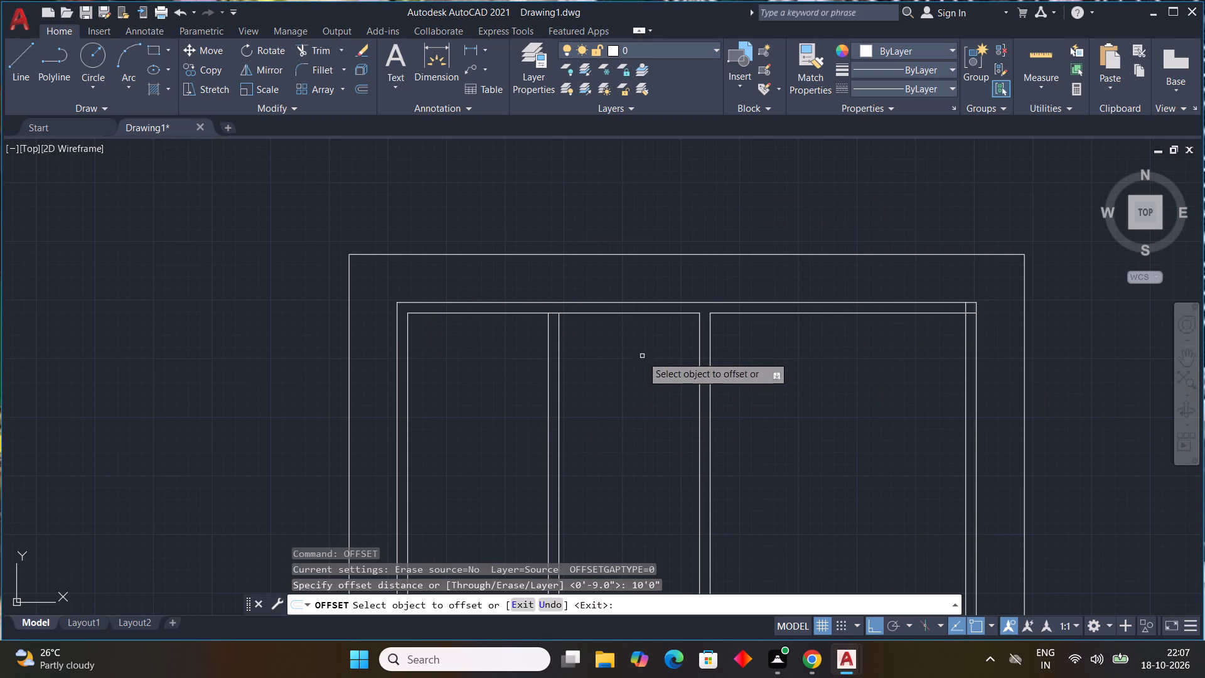
{"action": "left_click", "coordinate": [640, 312]}
{"action": "left_click", "coordinate": [648, 475]}
{"action": "key", "text": "Escape"}
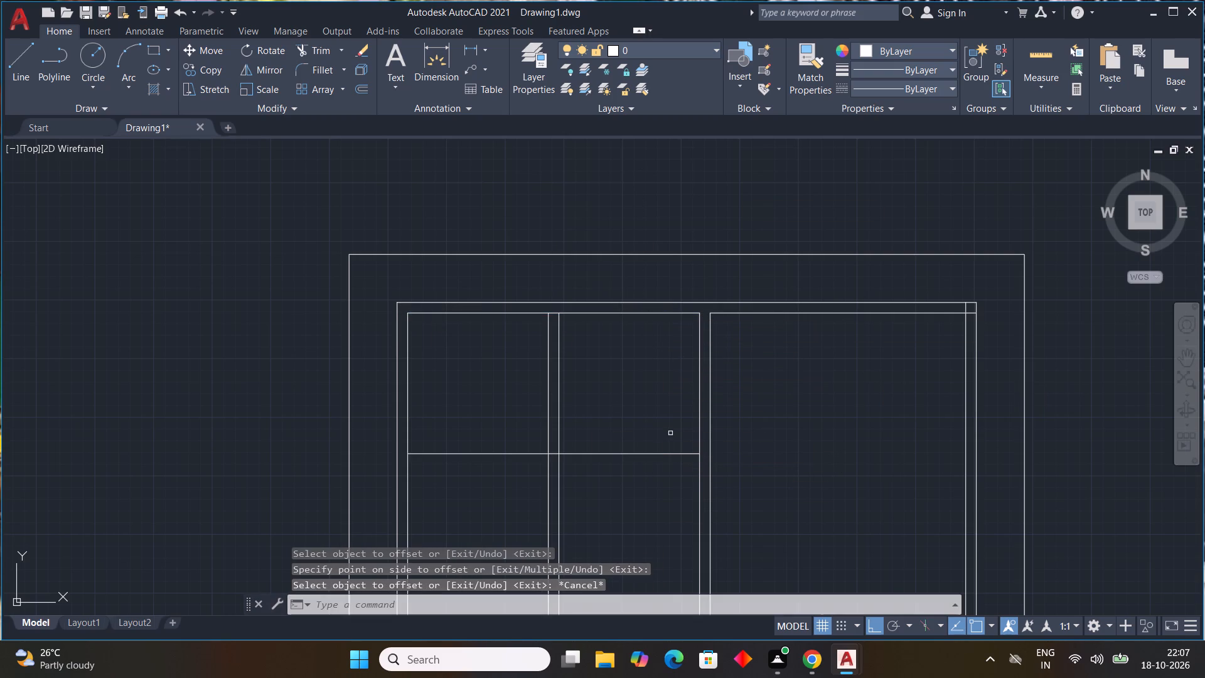
Offset the new horizontal partition line 9" downward to give it thickness.
{"action": "key", "text": "space"}
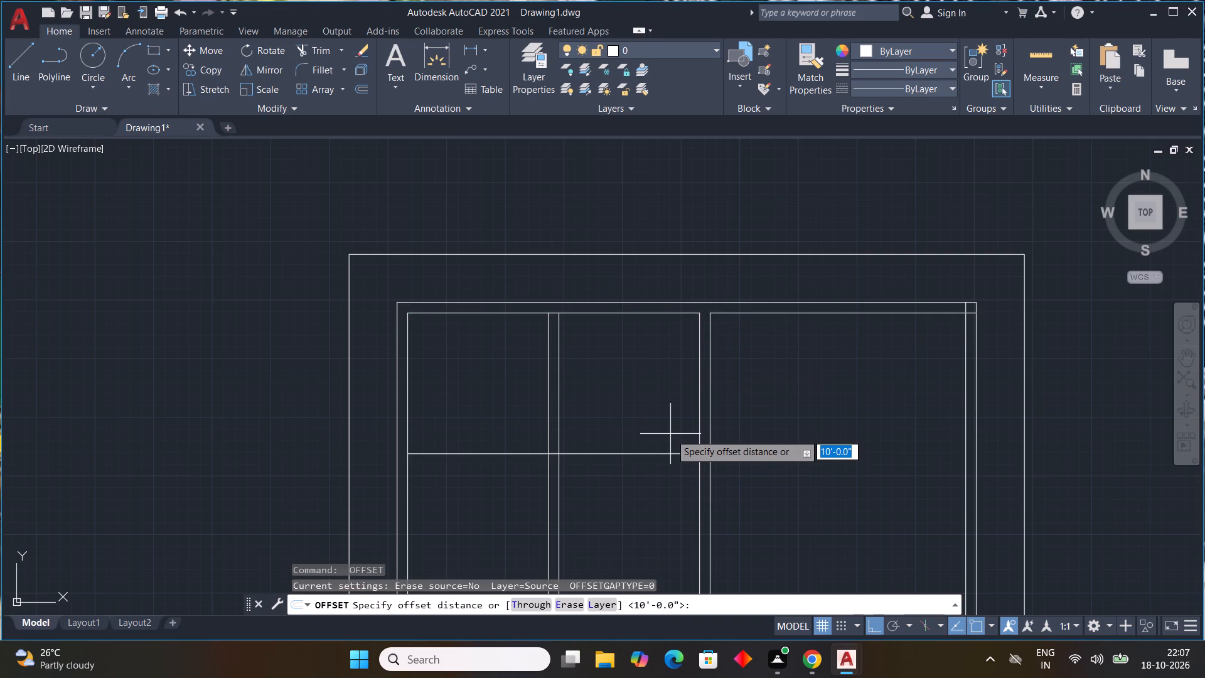
{"action": "type", "text": "9\""}
{"action": "key", "text": "Return"}
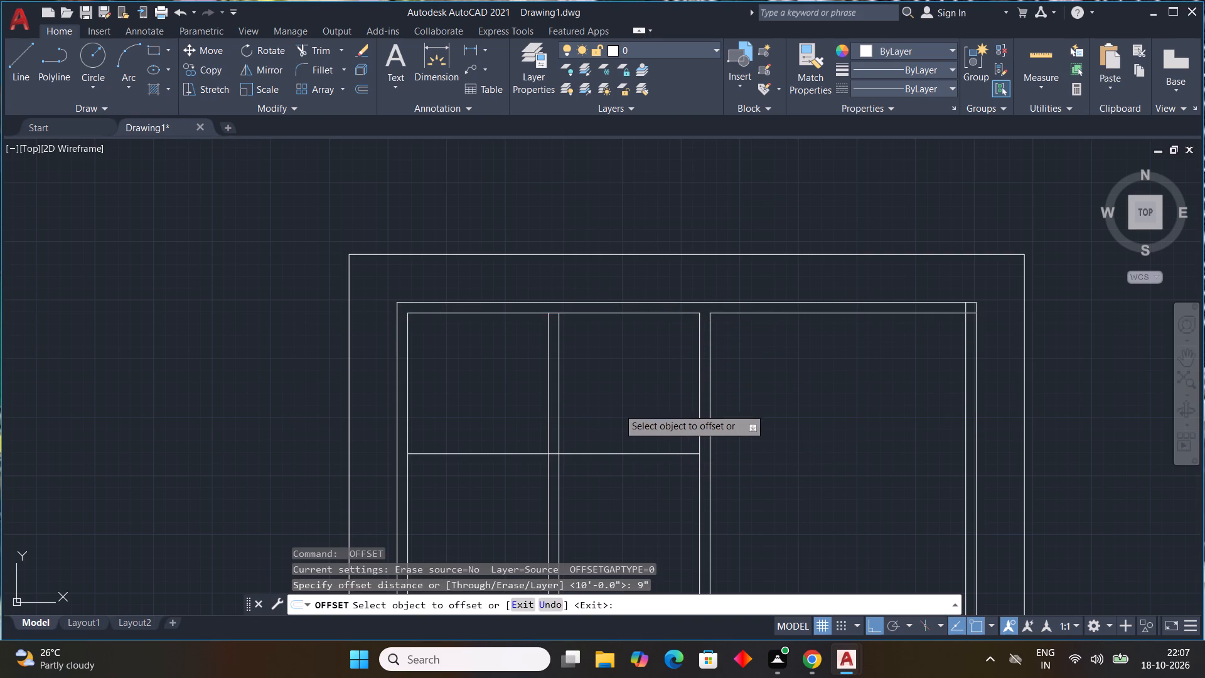
{"action": "left_click_drag", "start_coordinate": [596, 454], "coordinate": [603, 493]}
{"action": "left_click", "coordinate": [616, 513]}
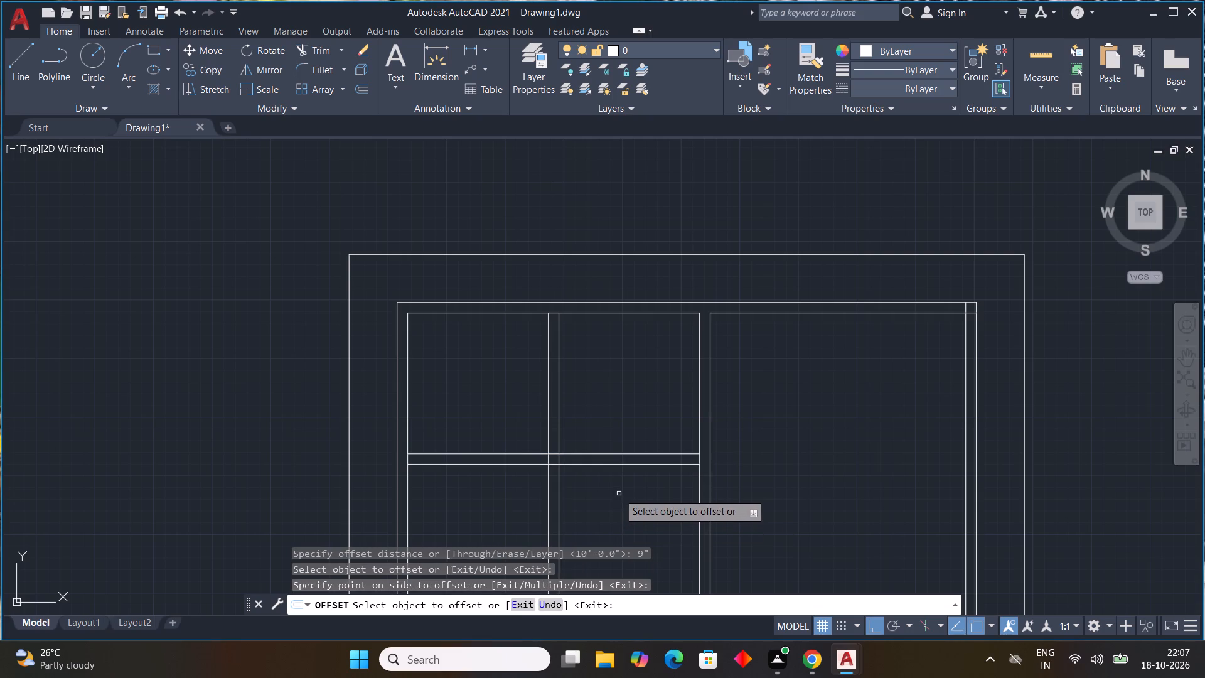
{"action": "key", "text": "Escape"}
{"action": "key", "text": "Escape"}
{"action": "key", "text": "Escape"}
{"action": "key", "text": "Escape"}
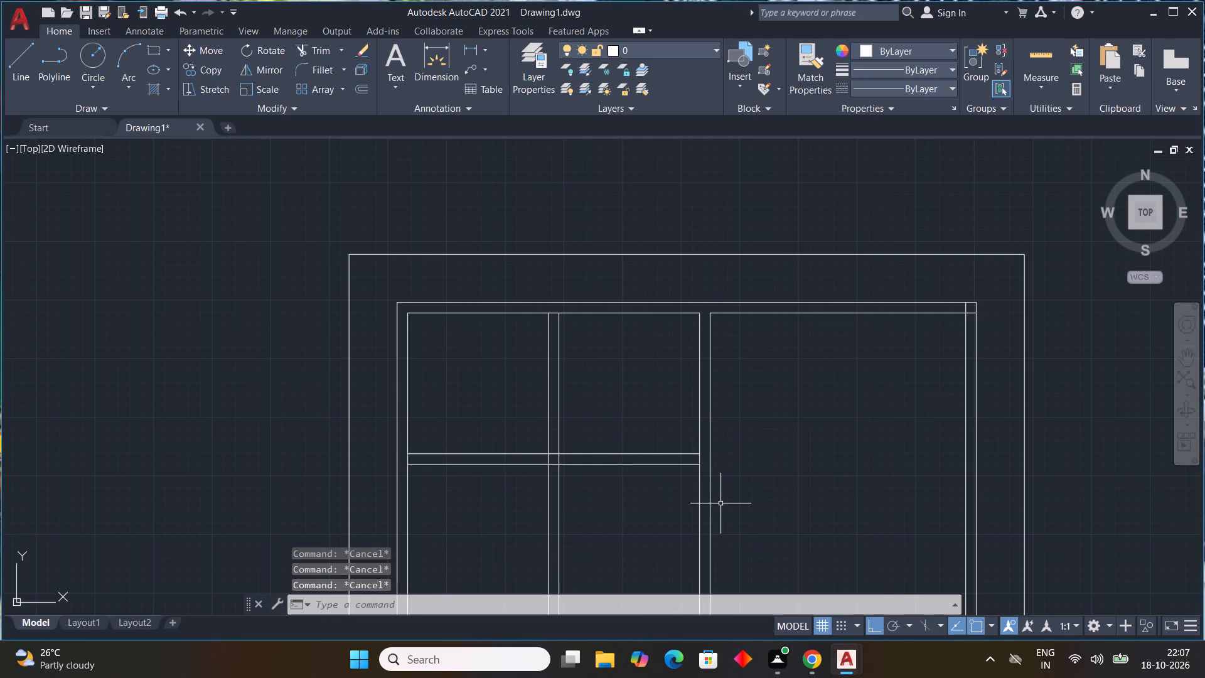
Trim the overlapping 9" wall line ends at the upper-right inner corner into a clean corner.
{"action": "scroll", "coordinate": [727, 434], "scroll_direction": "down", "scroll_amount": 1}
{"action": "middle_click_drag", "start_coordinate": [803, 431], "coordinate": [574, 431]}
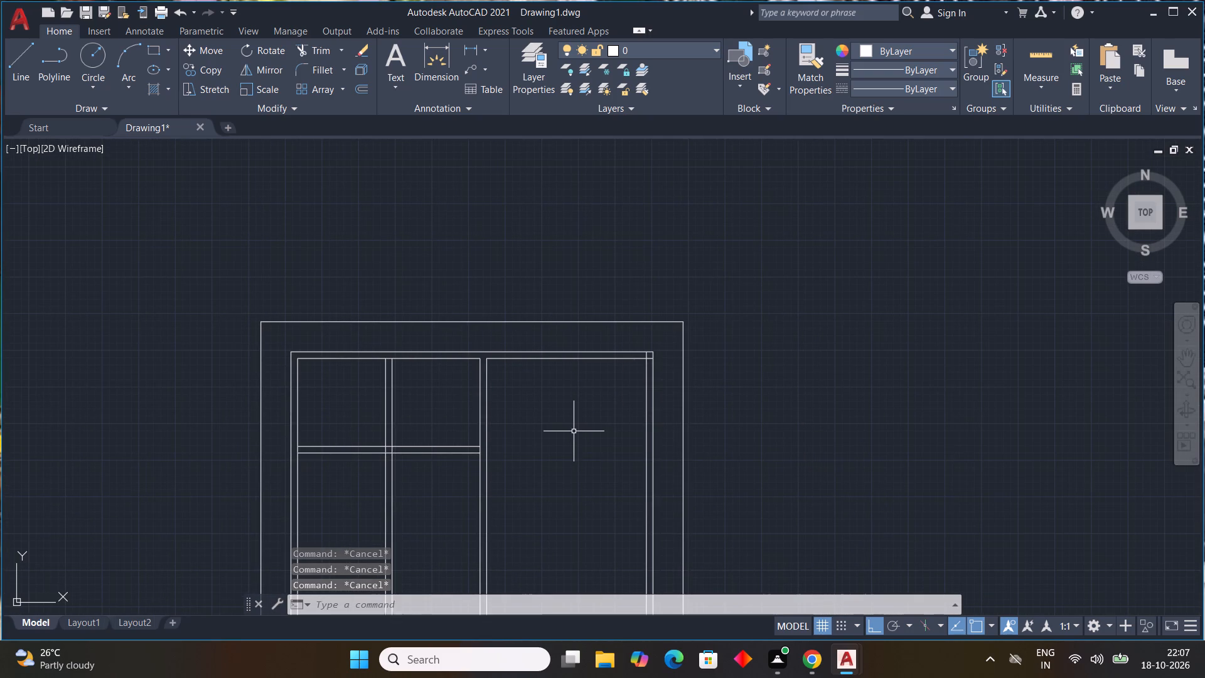
{"action": "key", "text": "t"}
{"action": "key", "text": "r"}
{"action": "key", "text": "space"}
{"action": "scroll", "coordinate": [658, 353], "scroll_direction": "up", "scroll_amount": 3}
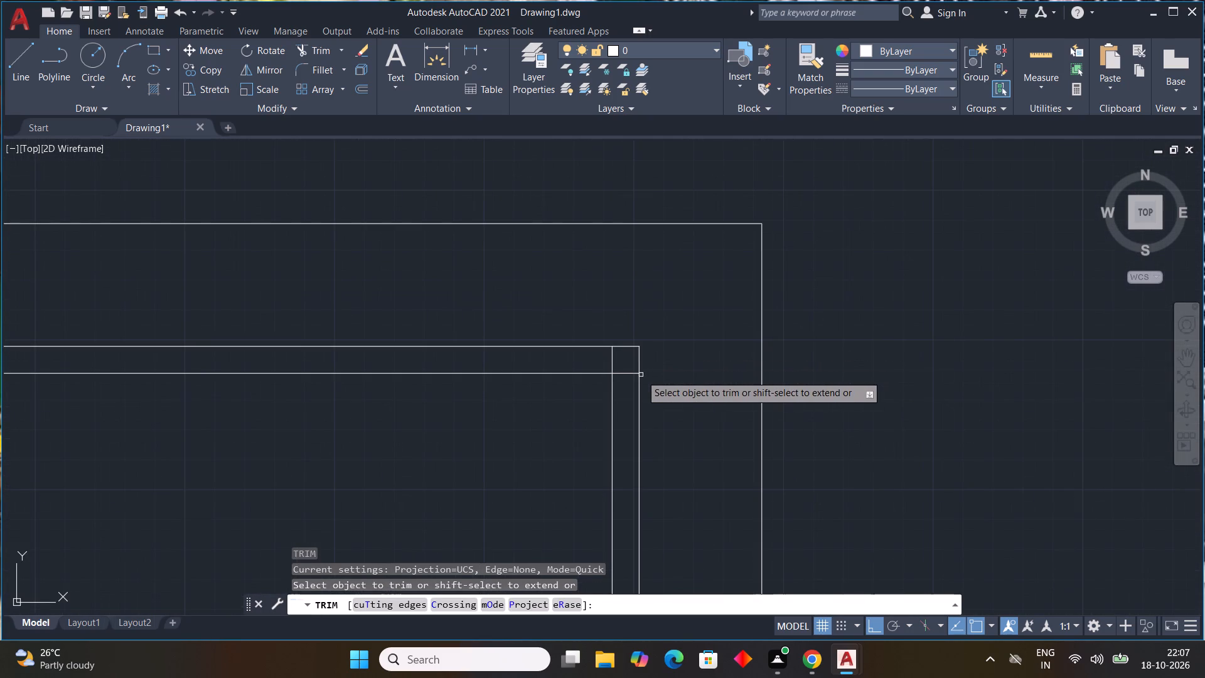
{"action": "left_click_drag", "start_coordinate": [634, 379], "coordinate": [615, 356]}
{"action": "left_click", "coordinate": [614, 360]}
{"action": "scroll", "coordinate": [701, 372], "scroll_direction": "down", "scroll_amount": 3}
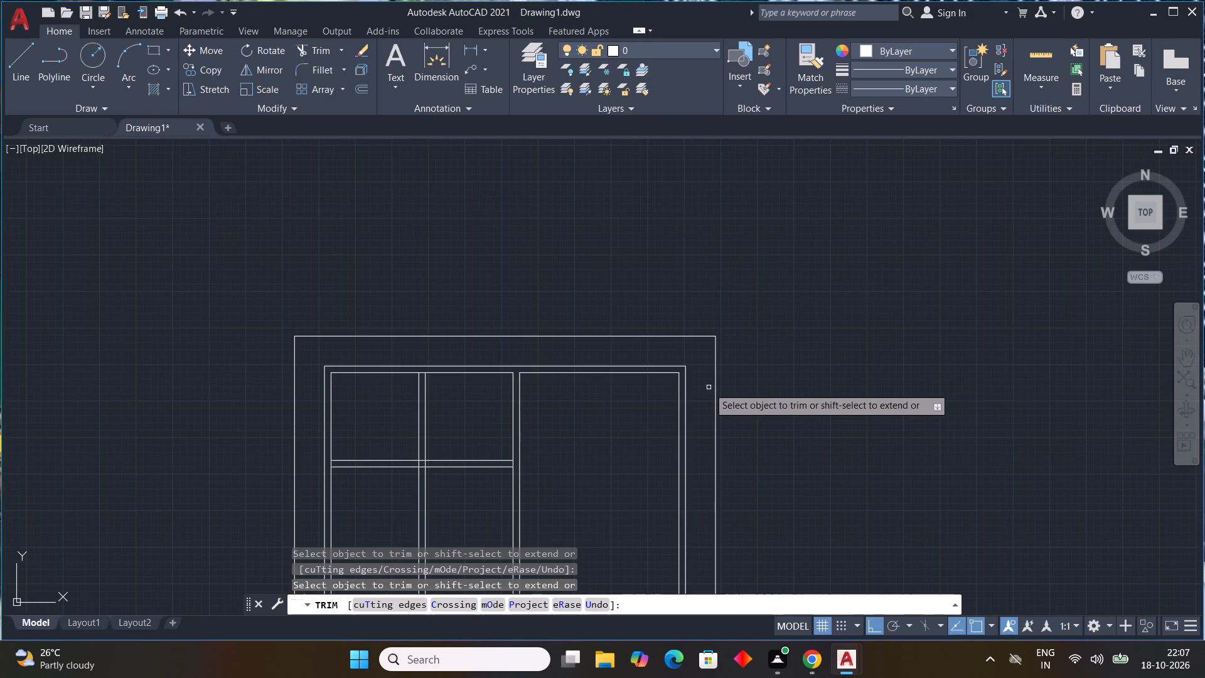
{"action": "key", "text": "Escape"}
{"action": "key", "text": "Escape"}
{"action": "key", "text": "Escape"}
{"action": "key", "text": "Escape"}
{"action": "key", "text": "Escape"}
{"action": "key", "text": "Escape"}
{"action": "key", "text": "Escape"}
{"action": "key", "text": "Escape"}
{"action": "key", "text": "Escape"}
{"action": "key", "text": "Escape"}
{"action": "key", "text": "Escape"}
{"action": "key", "text": "Escape"}
{"action": "key", "text": "Escape"}
{"action": "key", "text": "Escape"}
{"action": "key", "text": "Escape"}
{"action": "key", "text": "Escape"}
{"action": "key", "text": "Escape"}
{"action": "key", "text": "Escape"}
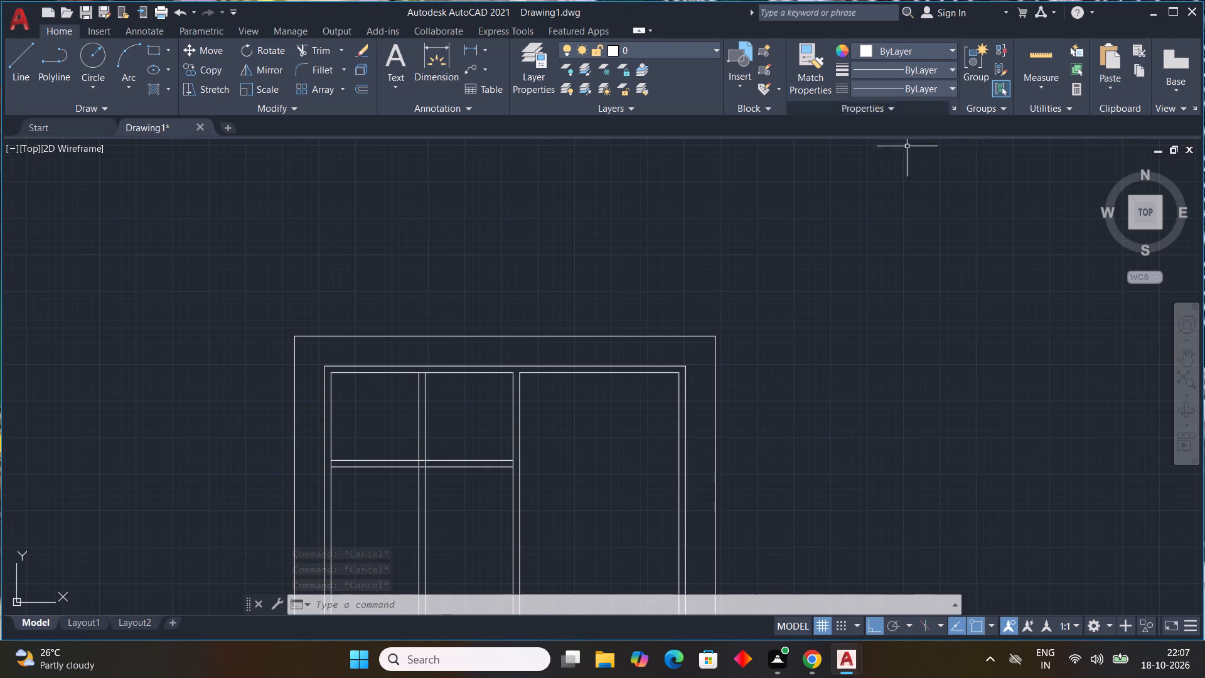
Offset the inner top wall line of the large right room 29'6" downward to place its lower wall.
{"action": "scroll", "coordinate": [606, 399], "scroll_direction": "down", "scroll_amount": 2}
{"action": "middle_click_drag", "start_coordinate": [598, 427], "coordinate": [592, 347]}
{"action": "scroll", "coordinate": [596, 368], "scroll_direction": "up", "scroll_amount": 1}
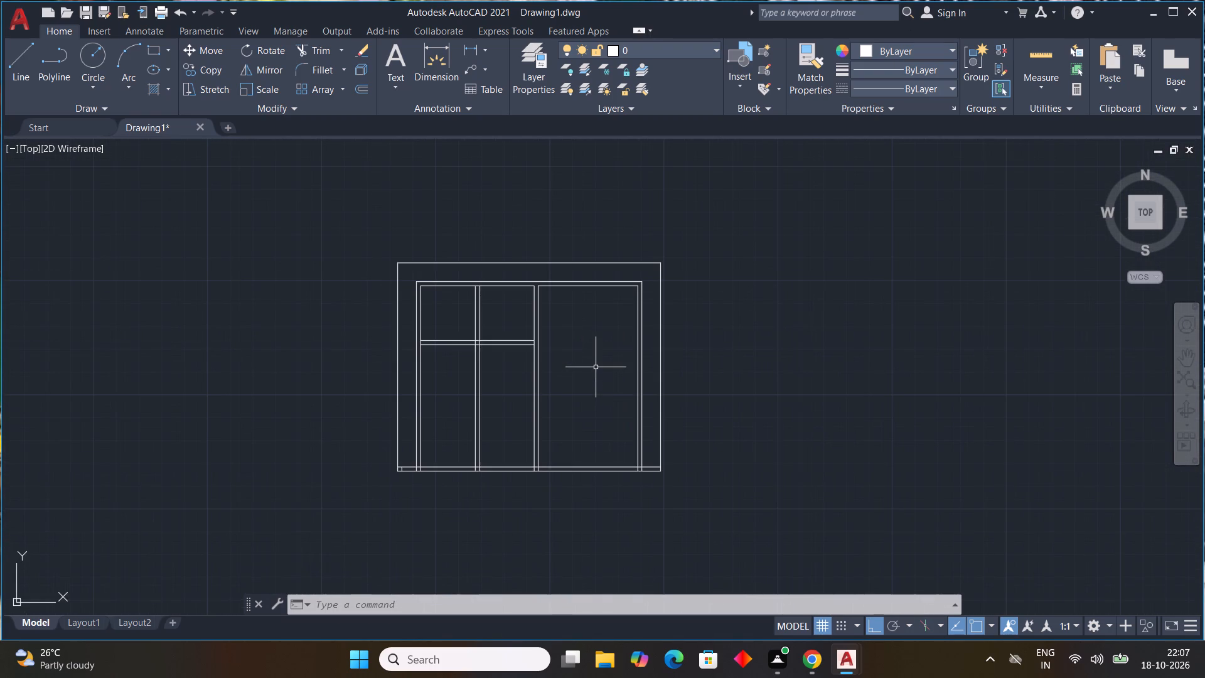
{"action": "type", "text": "OFF"}
{"action": "key", "text": "space"}
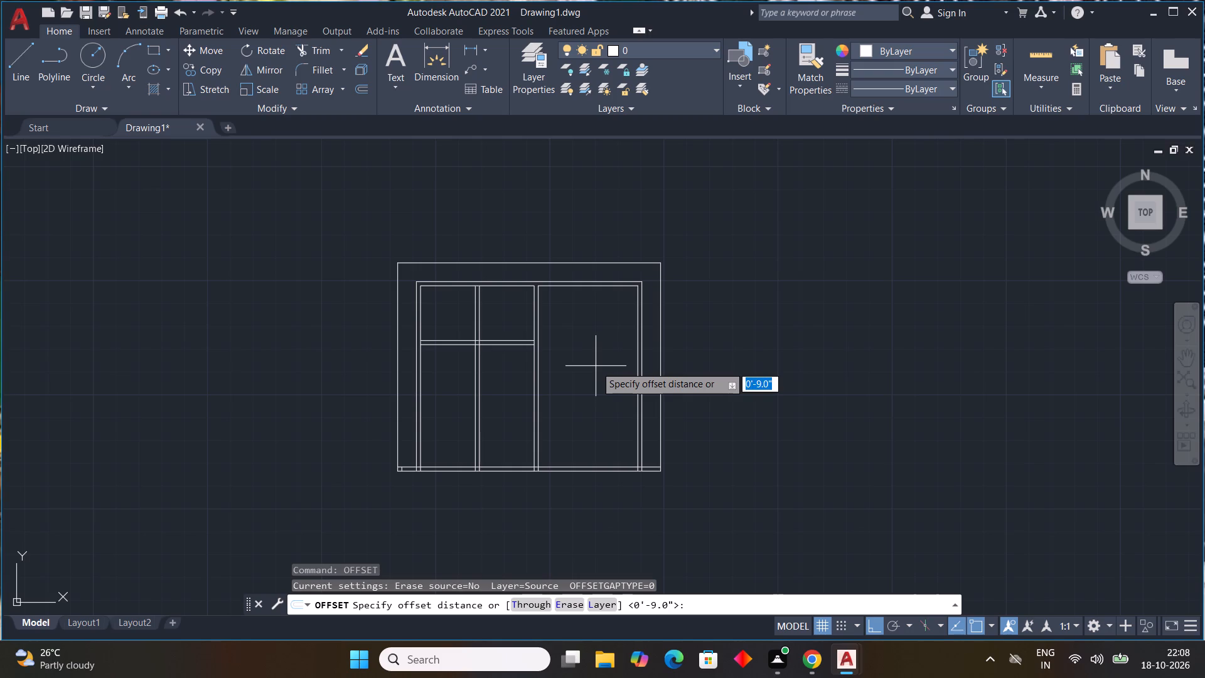
{"action": "type", "text": "29'6"}
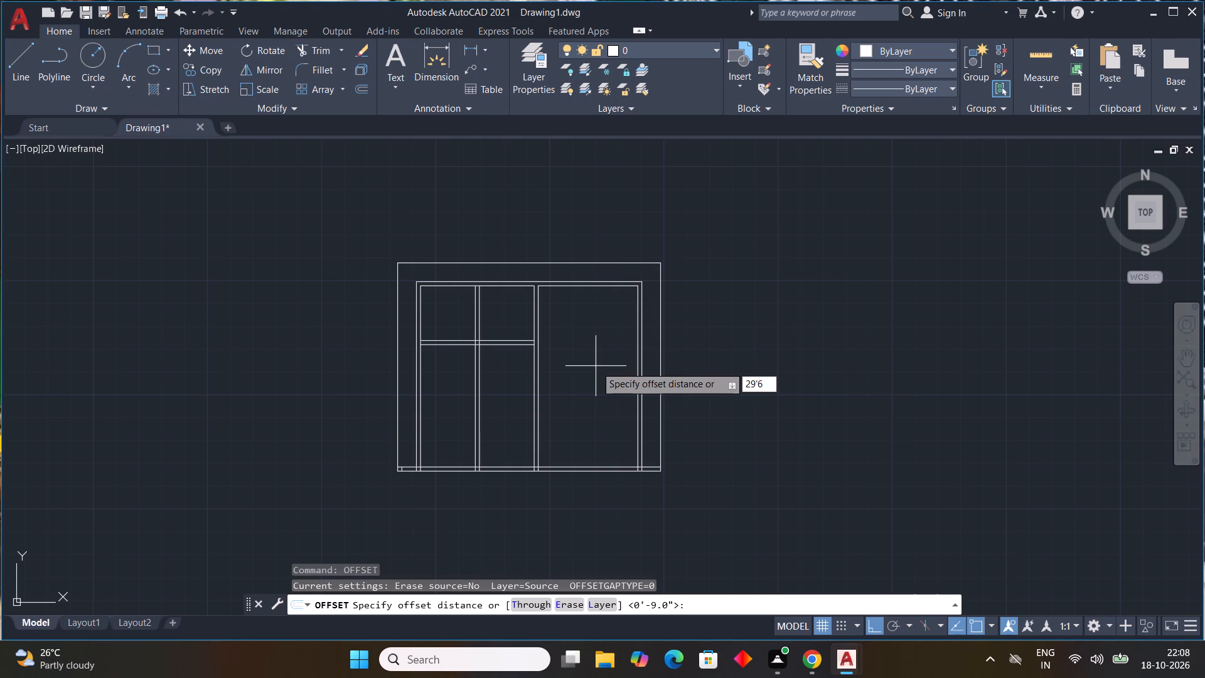
{"action": "key", "text": "shift+quotedbl"}
{"action": "key", "text": "Return"}
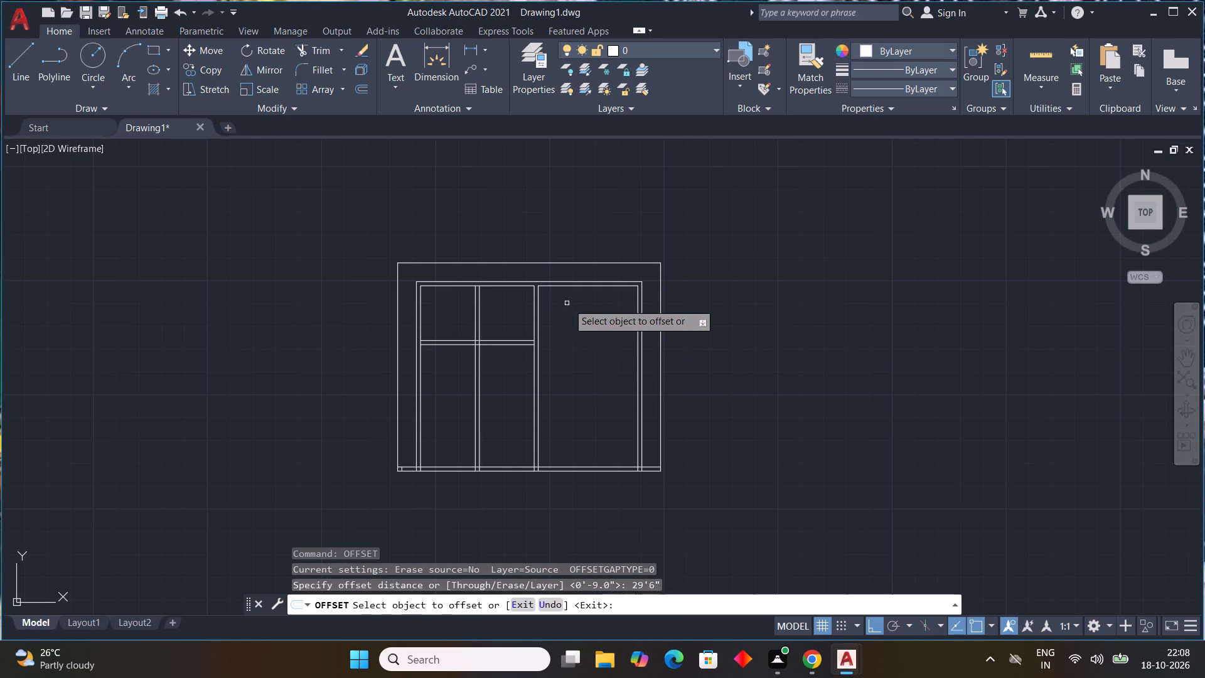
{"action": "left_click", "coordinate": [570, 288]}
{"action": "left_click", "coordinate": [638, 430]}
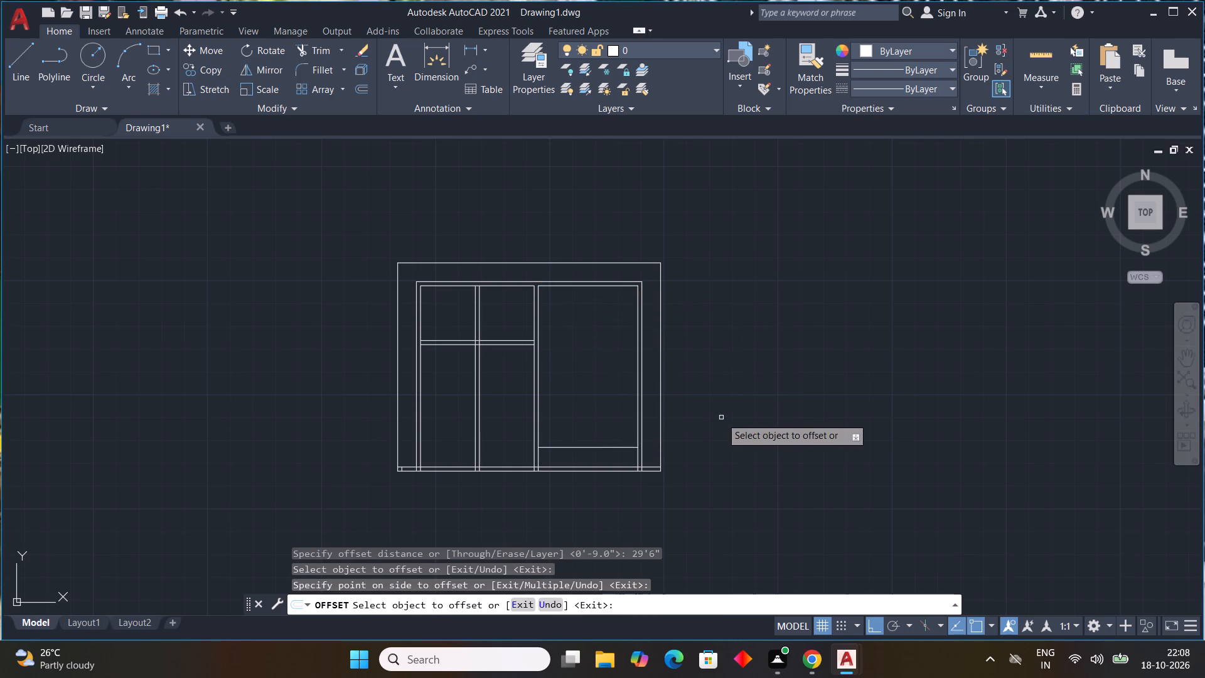
{"action": "key", "text": "Escape"}
Offset the right room's lower wall line 9" downward to give it thickness.
{"action": "scroll", "coordinate": [578, 481], "scroll_direction": "up", "scroll_amount": 2}
{"action": "key", "text": "space"}
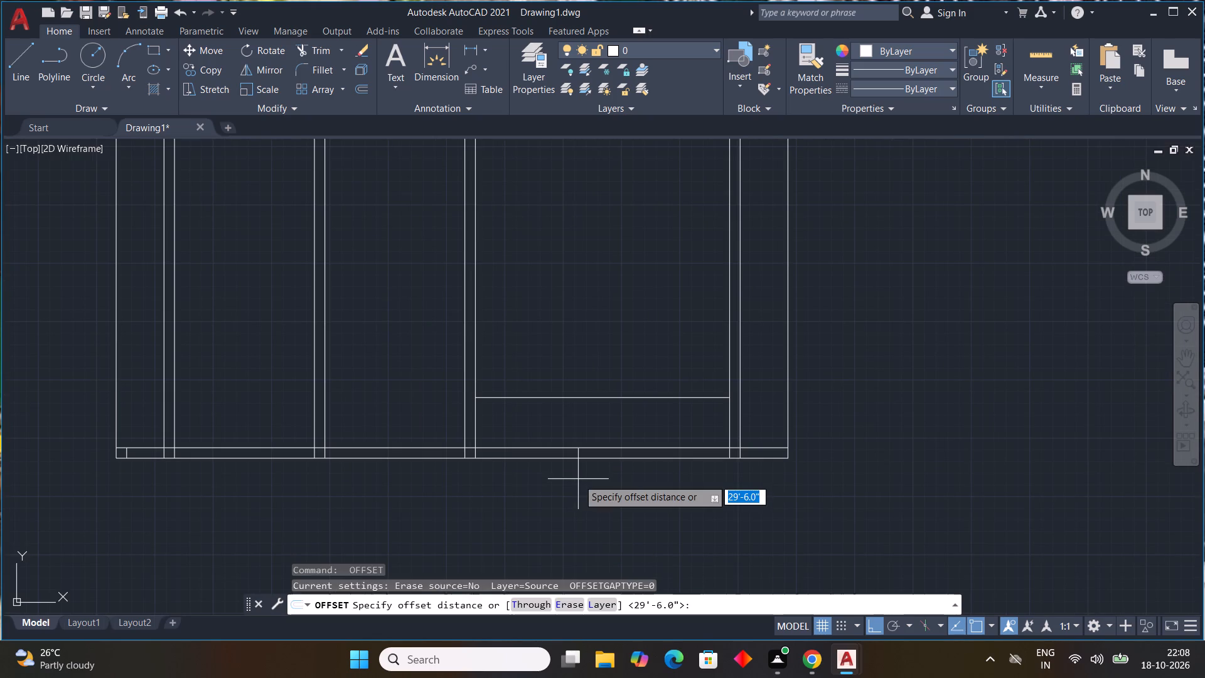
{"action": "type", "text": "9\""}
{"action": "key", "text": "Return"}
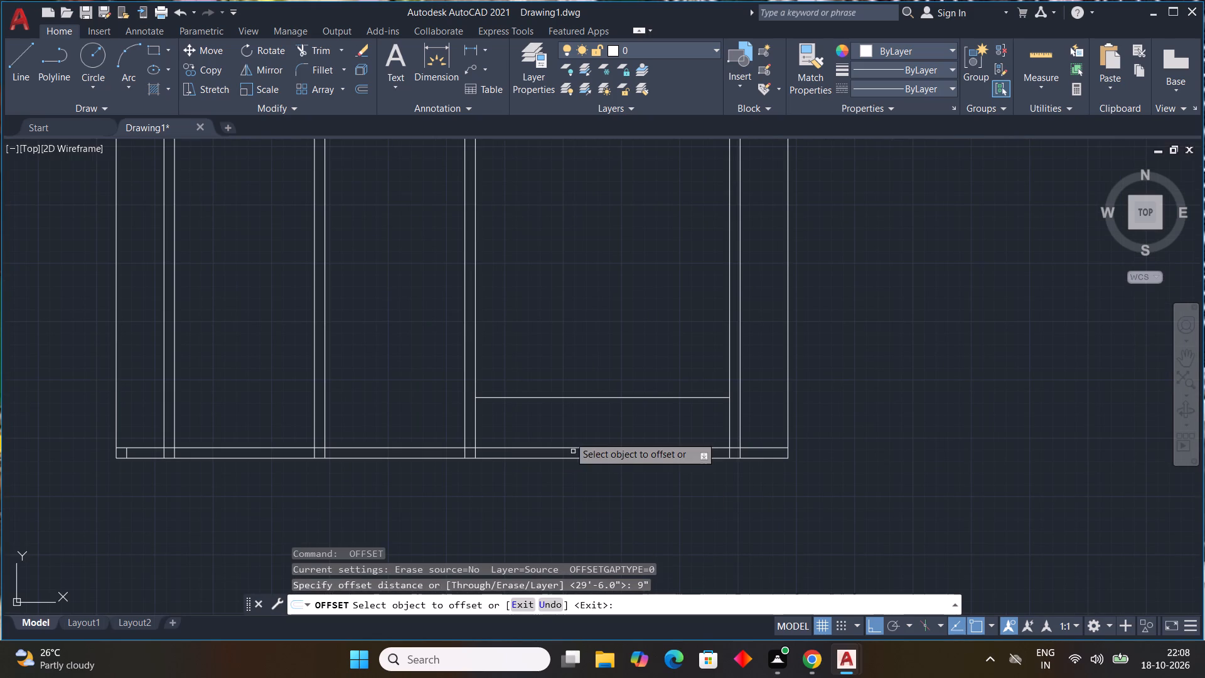
{"action": "left_click", "coordinate": [574, 398]}
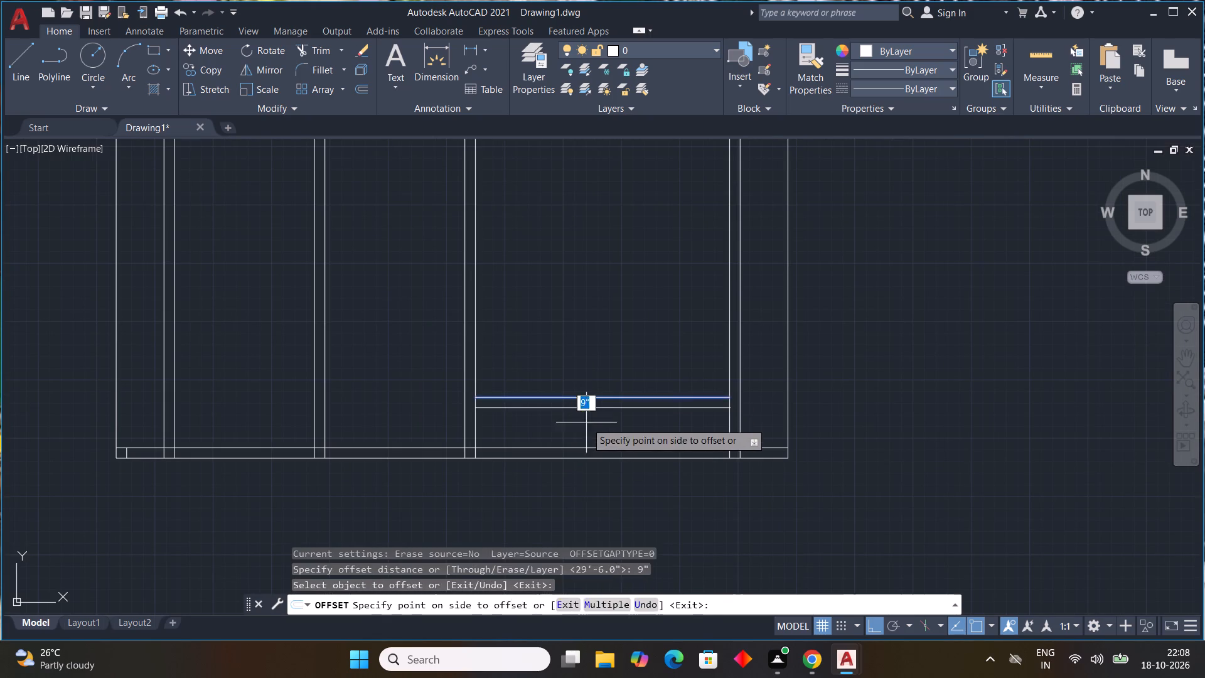
{"action": "left_click", "coordinate": [586, 422]}
{"action": "key", "text": "Escape"}
{"action": "key", "text": "Escape"}
{"action": "key", "text": "Escape"}
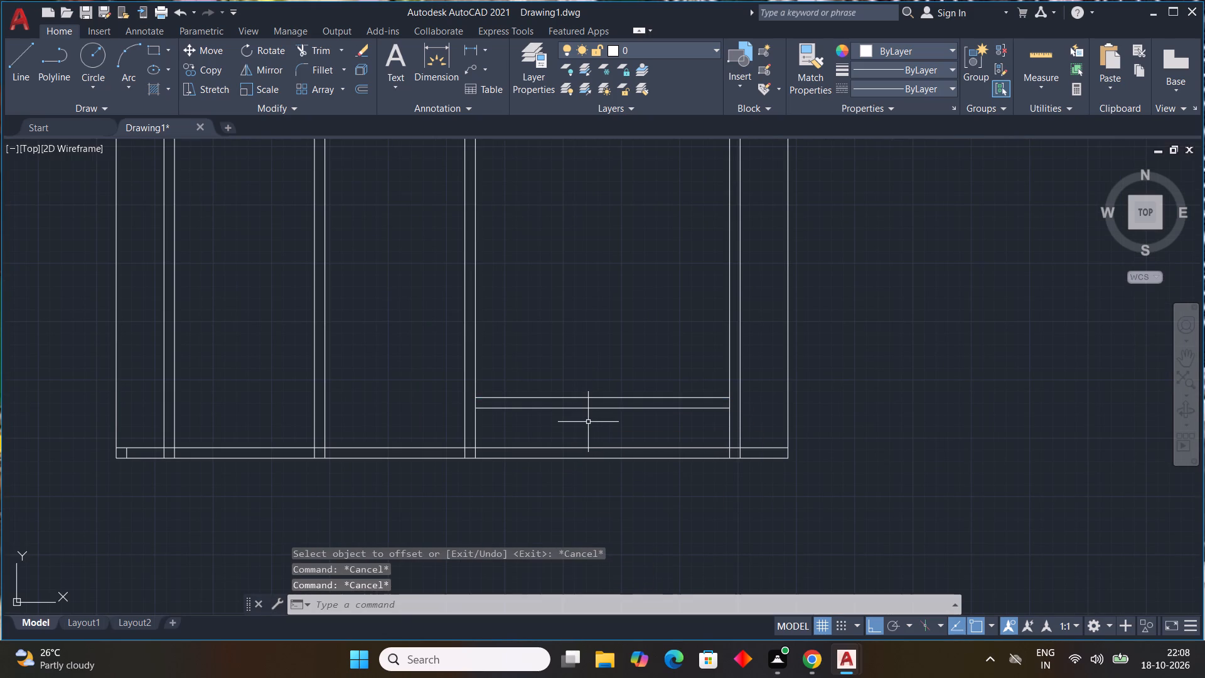
Draw short lines continuing the lower wall's outer line across the thickness of the right wall and of the second partition.
{"action": "type", "text": "L"}
{"action": "key", "text": "space"}
{"action": "scroll", "coordinate": [730, 412], "scroll_direction": "up", "scroll_amount": 3}
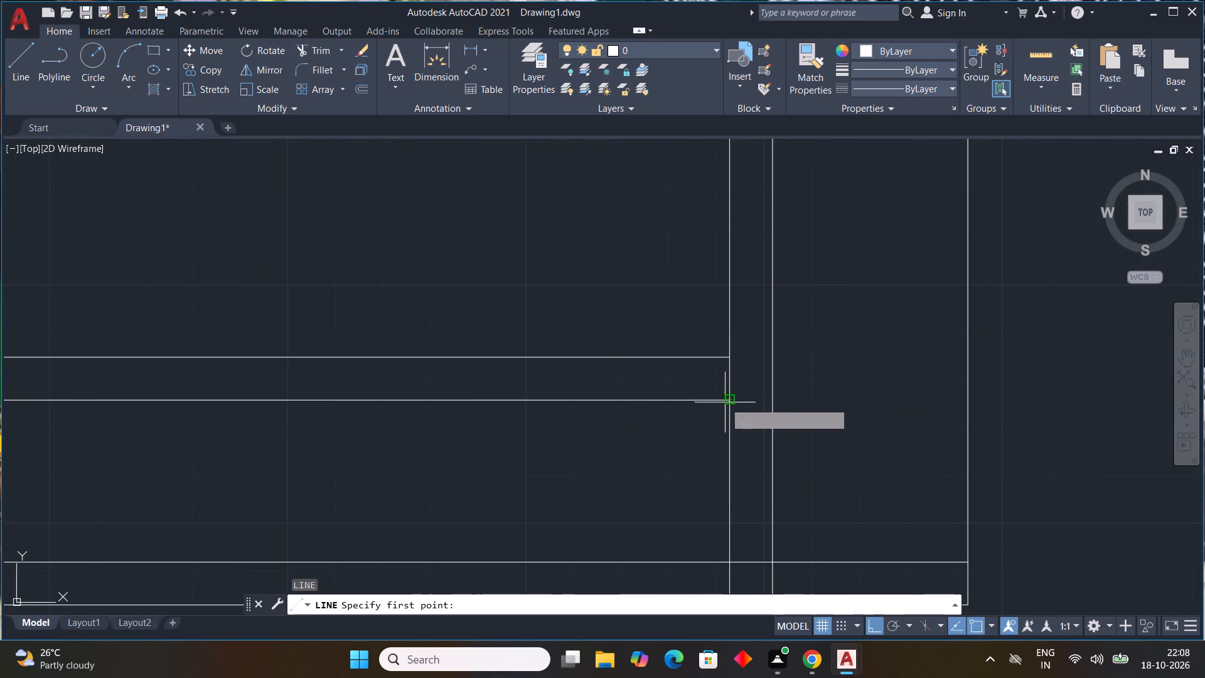
{"action": "left_click", "coordinate": [729, 402]}
{"action": "left_click", "coordinate": [773, 404]}
{"action": "key", "text": "Escape"}
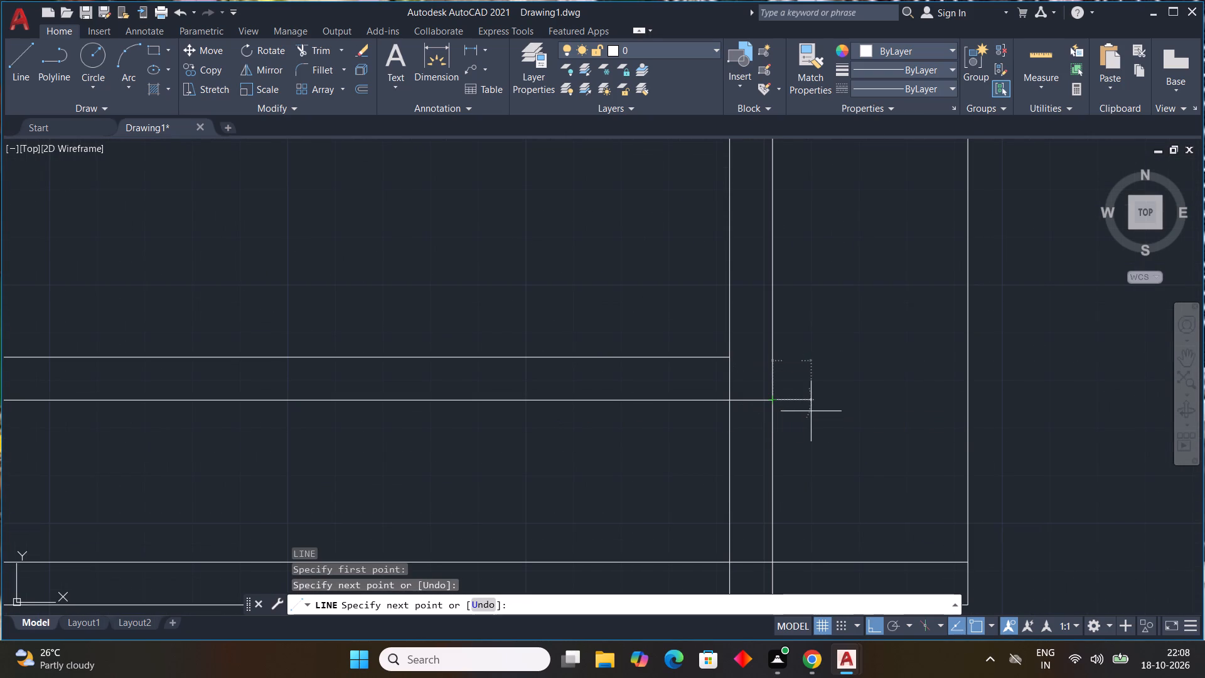
{"action": "key", "text": "space"}
{"action": "scroll", "coordinate": [771, 409], "scroll_direction": "down", "scroll_amount": 3}
{"action": "scroll", "coordinate": [533, 418], "scroll_direction": "up", "scroll_amount": 1}
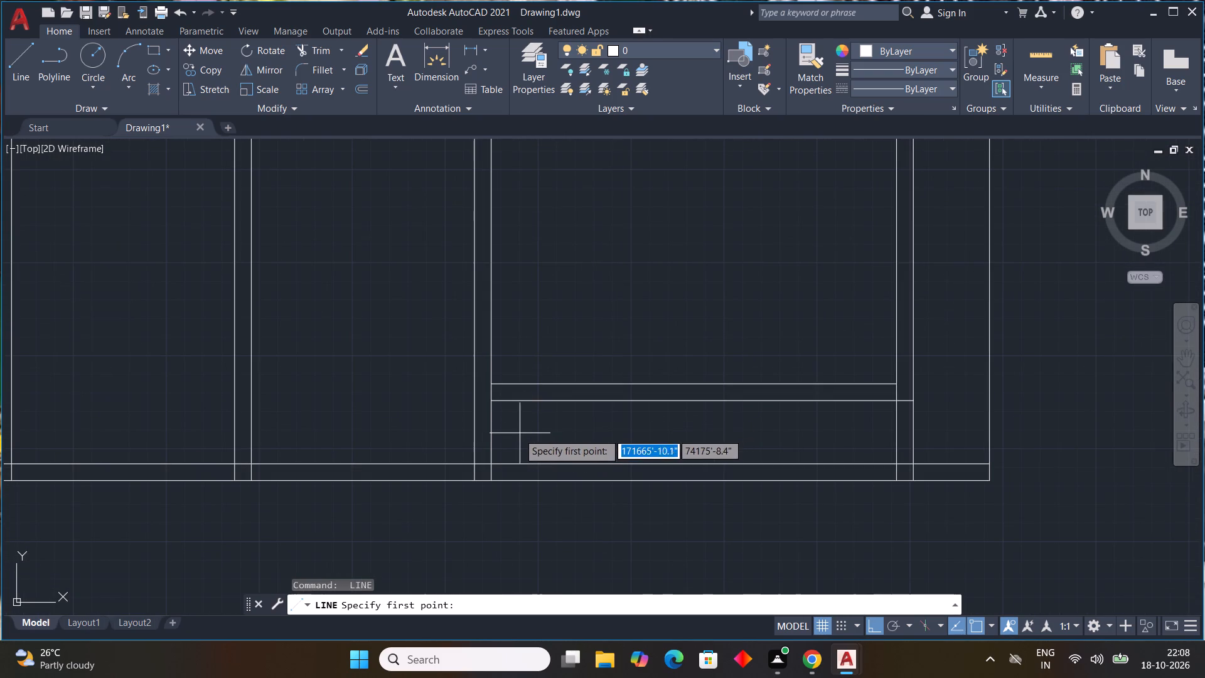
{"action": "left_click", "coordinate": [494, 403]}
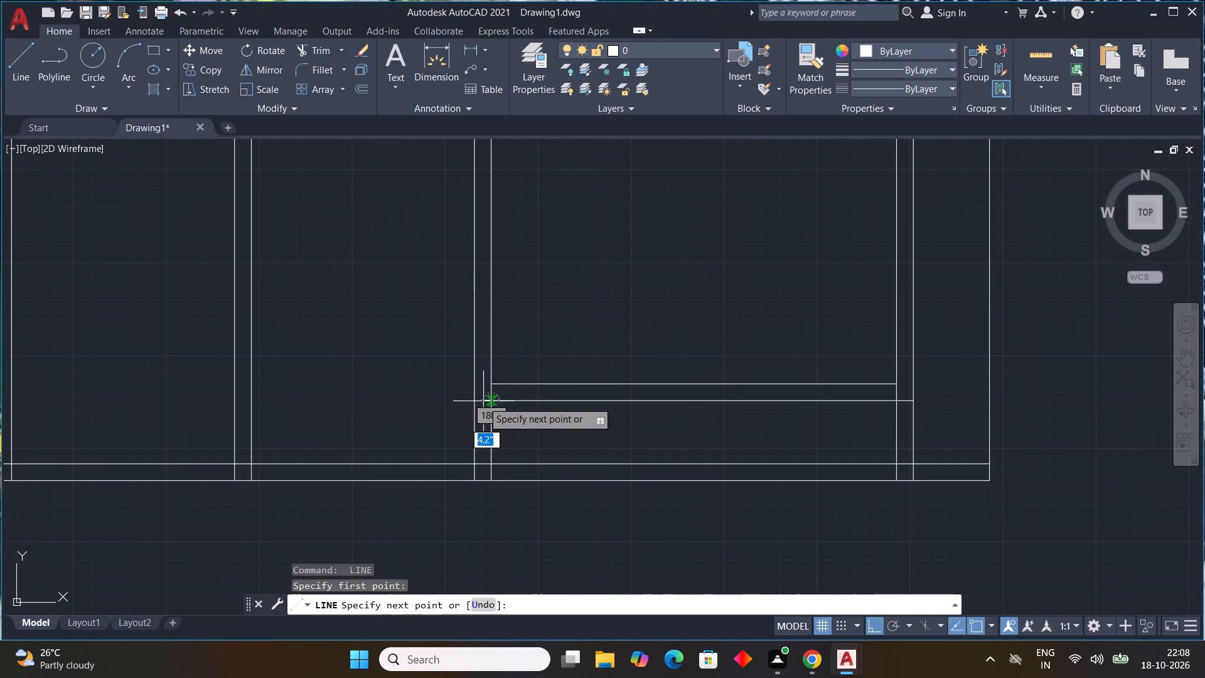
{"action": "left_click", "coordinate": [476, 401]}
{"action": "key", "text": "Escape"}
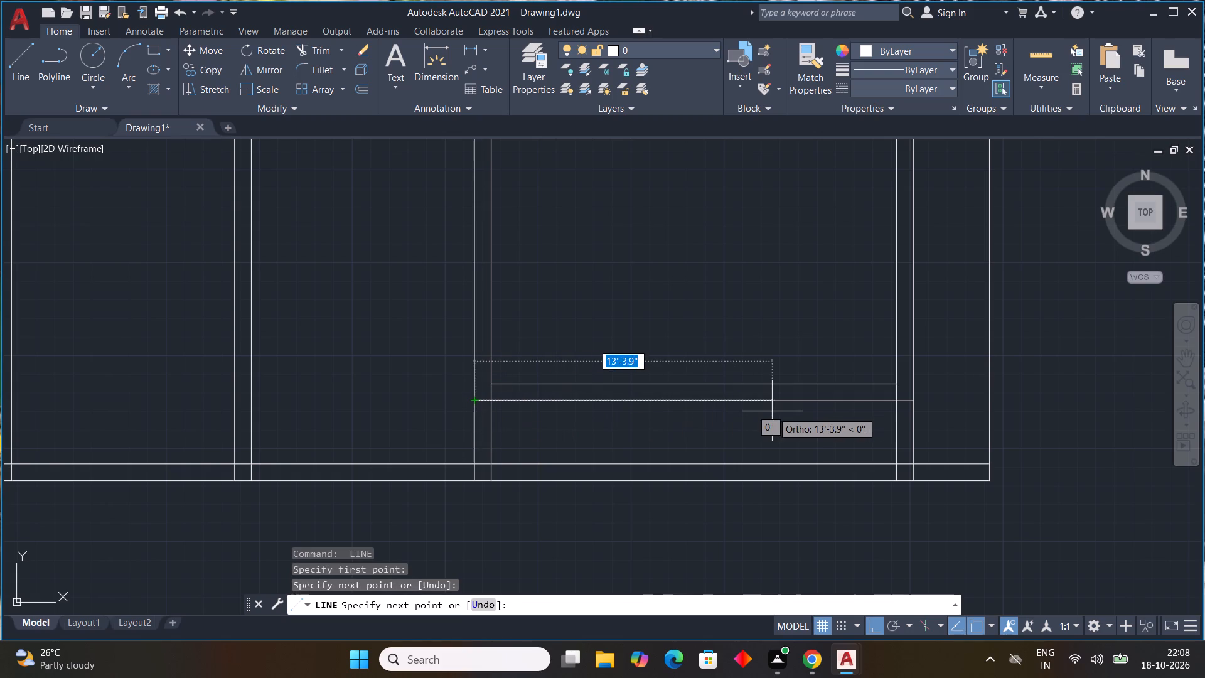
Trim both vertical lines of the first partition between the horizontal partition and the bottom wall, opening up the lower-left room.
{"action": "scroll", "coordinate": [771, 414], "scroll_direction": "down", "scroll_amount": 2}
{"action": "middle_click_drag", "start_coordinate": [621, 421], "coordinate": [623, 428]}
{"action": "scroll", "coordinate": [621, 422], "scroll_direction": "down", "scroll_amount": 1}
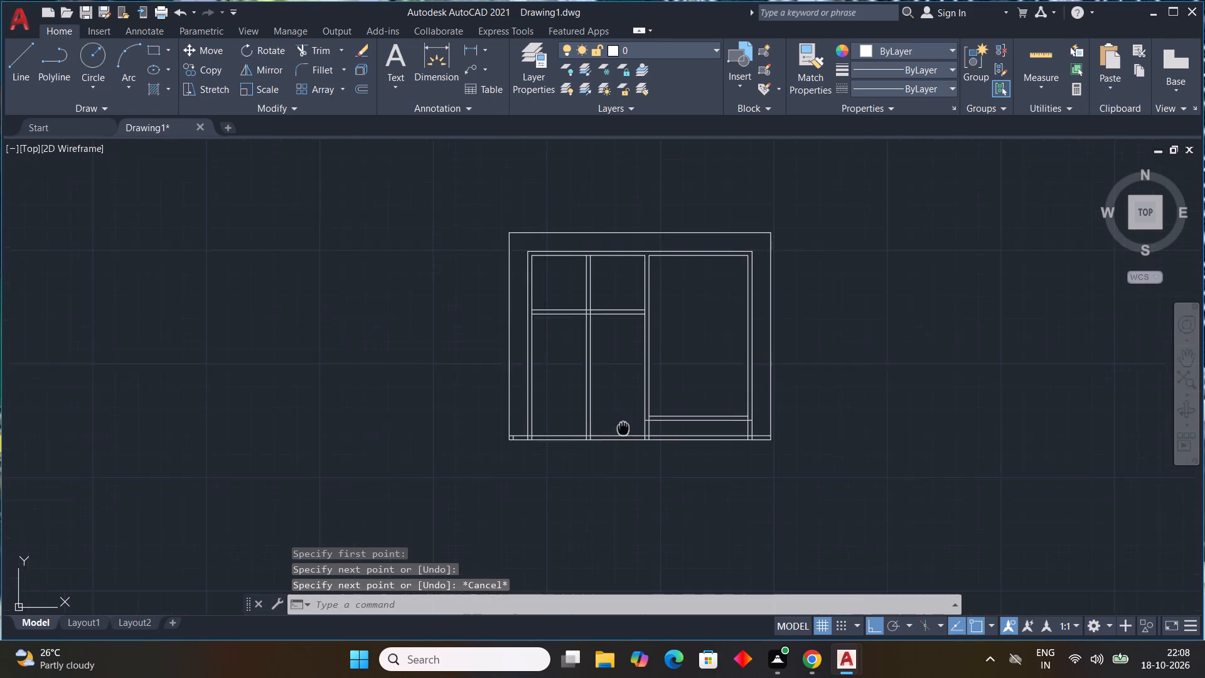
{"action": "middle_click_drag", "start_coordinate": [623, 428], "coordinate": [641, 450]}
{"action": "key", "text": "t"}
{"action": "type", "text": "R"}
{"action": "key", "text": "space"}
{"action": "left_click_drag", "start_coordinate": [619, 403], "coordinate": [617, 404]}
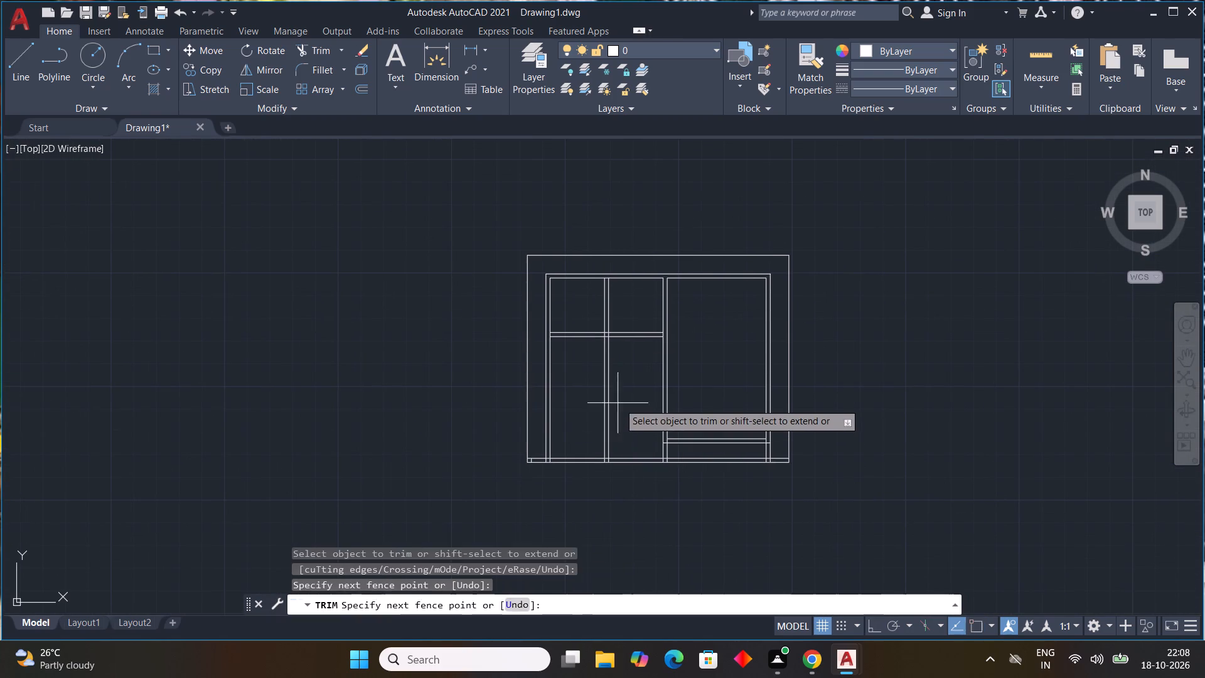
{"action": "left_click_drag", "start_coordinate": [617, 404], "coordinate": [589, 422]}
{"action": "scroll", "coordinate": [681, 464], "scroll_direction": "up", "scroll_amount": 3}
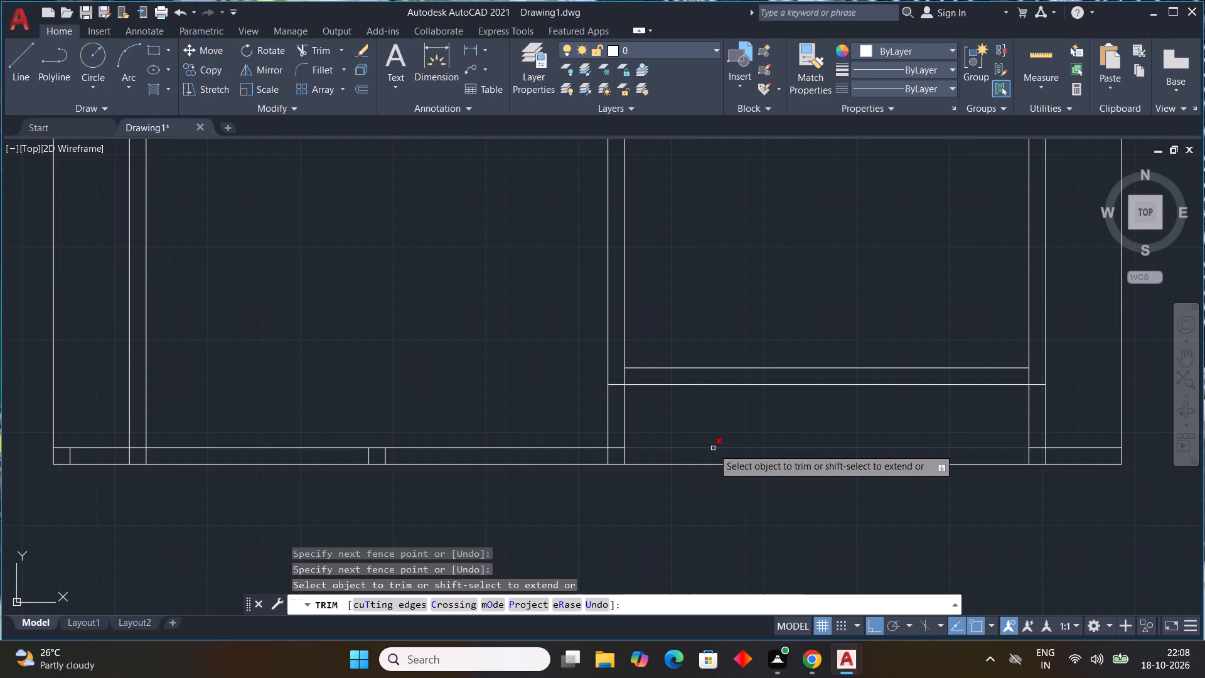
{"action": "scroll", "coordinate": [713, 448], "scroll_direction": "down", "scroll_amount": 3}
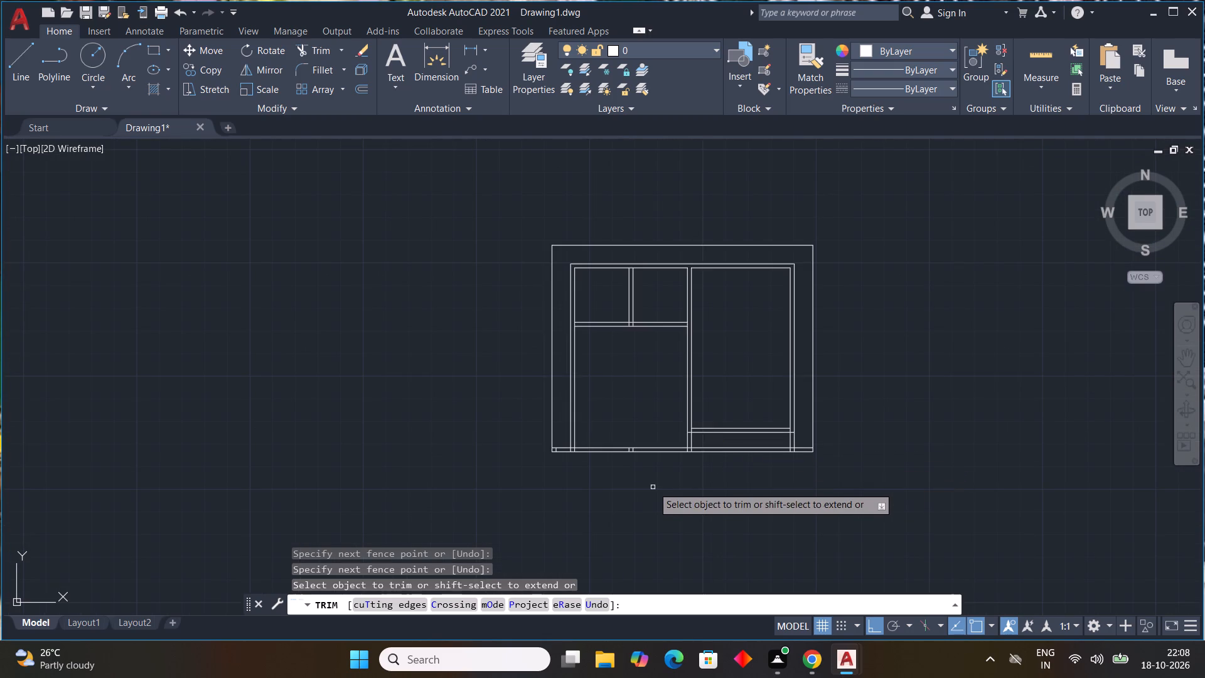
{"action": "scroll", "coordinate": [586, 431], "scroll_direction": "up", "scroll_amount": 2}
{"action": "scroll", "coordinate": [607, 433], "scroll_direction": "down", "scroll_amount": 1}
{"action": "middle_click_drag", "start_coordinate": [607, 433], "coordinate": [603, 452]}
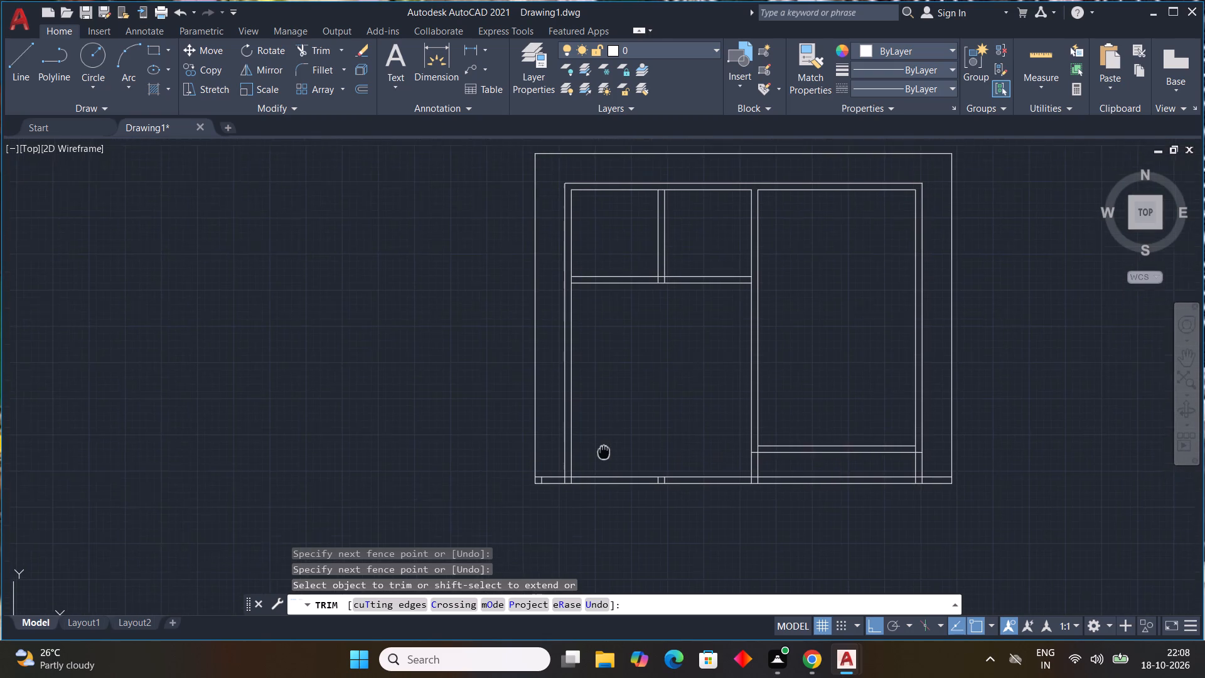
{"action": "middle_click_drag", "start_coordinate": [603, 452], "coordinate": [594, 461]}
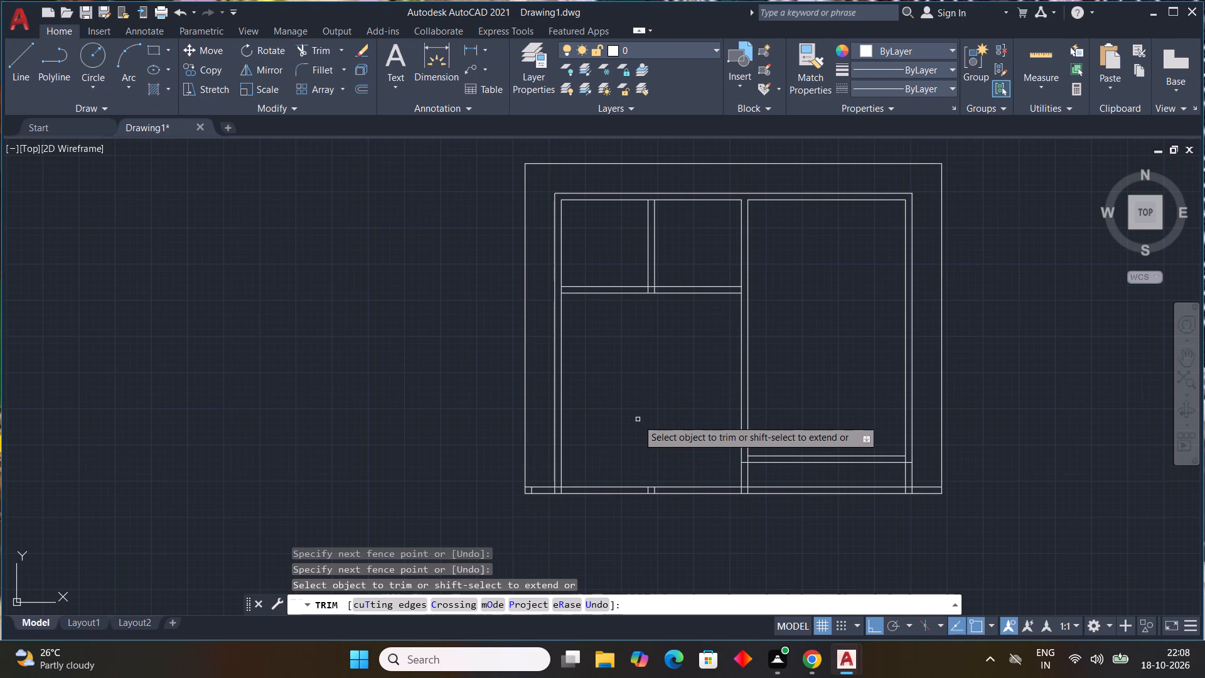
{"action": "key", "text": "Escape"}
{"action": "key", "text": "Escape"}
{"action": "key", "text": "Escape"}
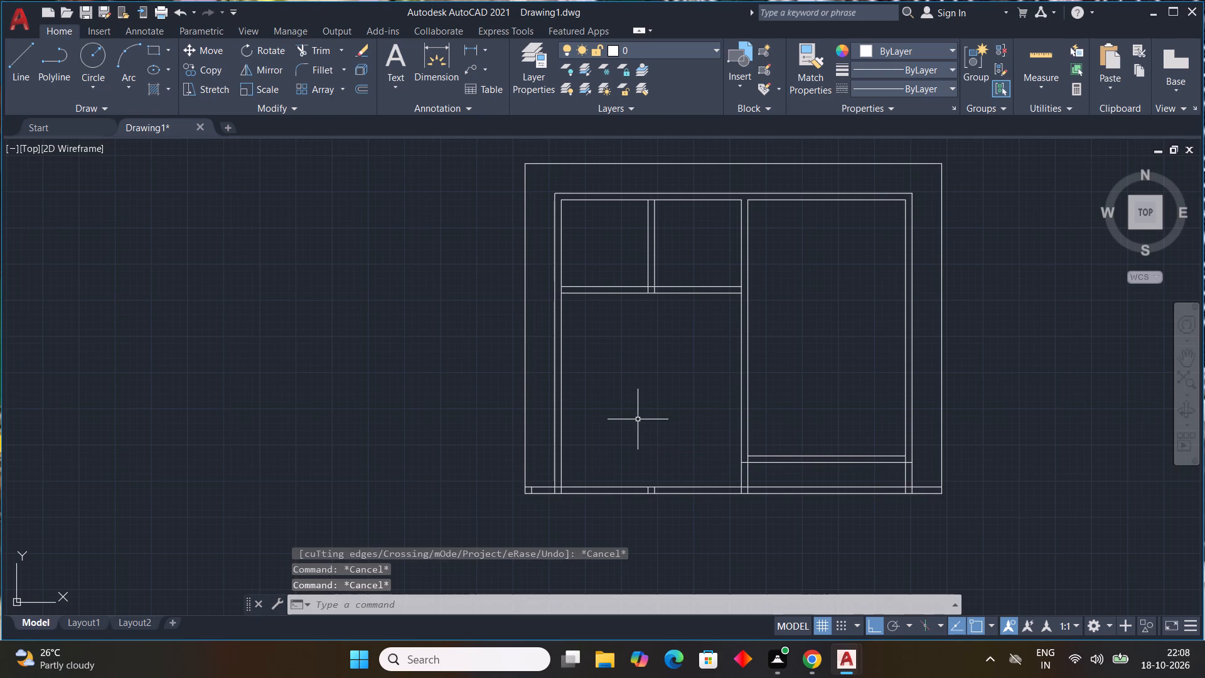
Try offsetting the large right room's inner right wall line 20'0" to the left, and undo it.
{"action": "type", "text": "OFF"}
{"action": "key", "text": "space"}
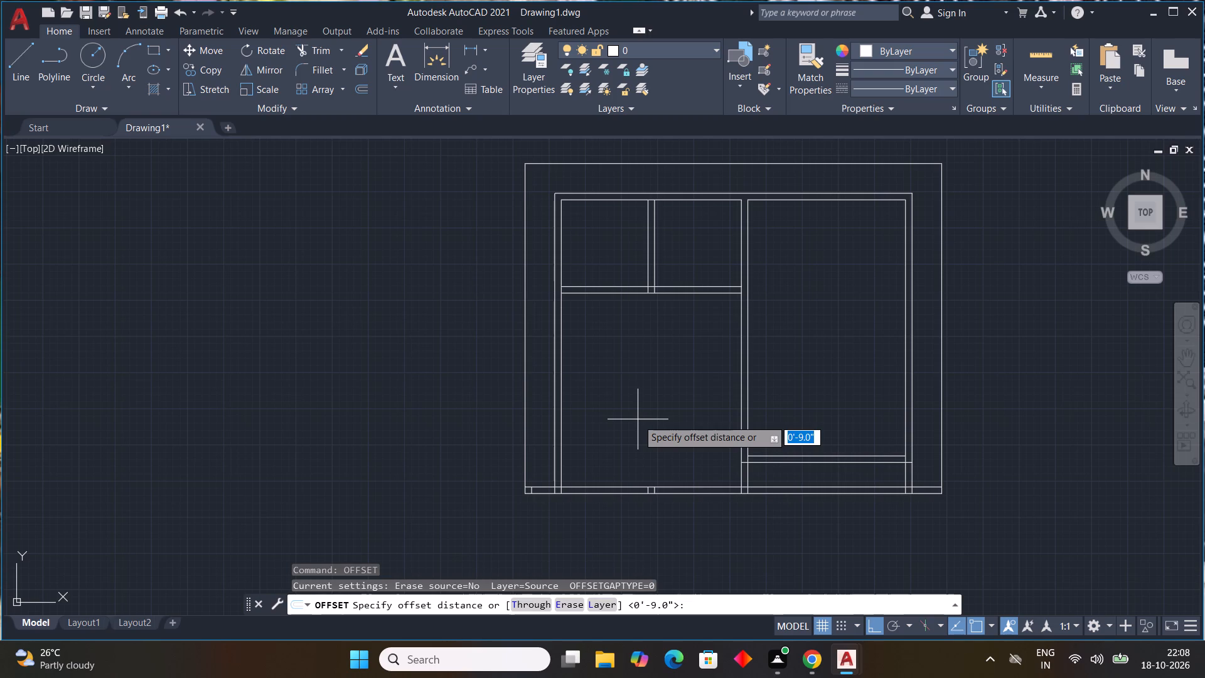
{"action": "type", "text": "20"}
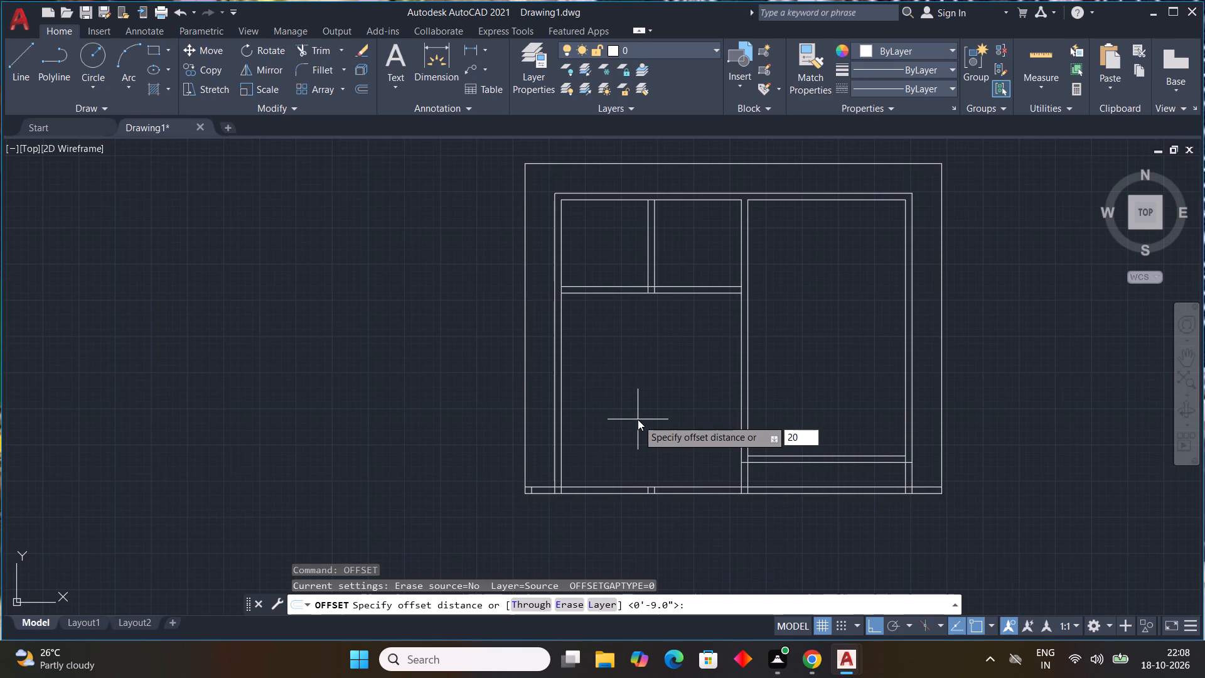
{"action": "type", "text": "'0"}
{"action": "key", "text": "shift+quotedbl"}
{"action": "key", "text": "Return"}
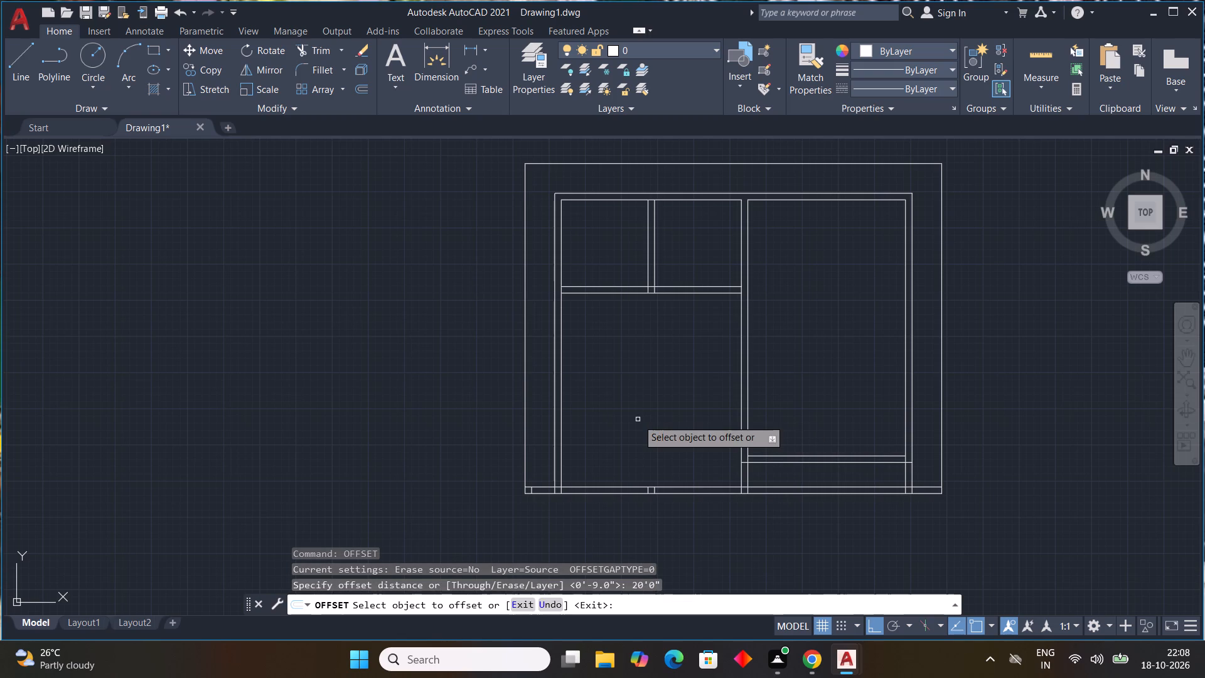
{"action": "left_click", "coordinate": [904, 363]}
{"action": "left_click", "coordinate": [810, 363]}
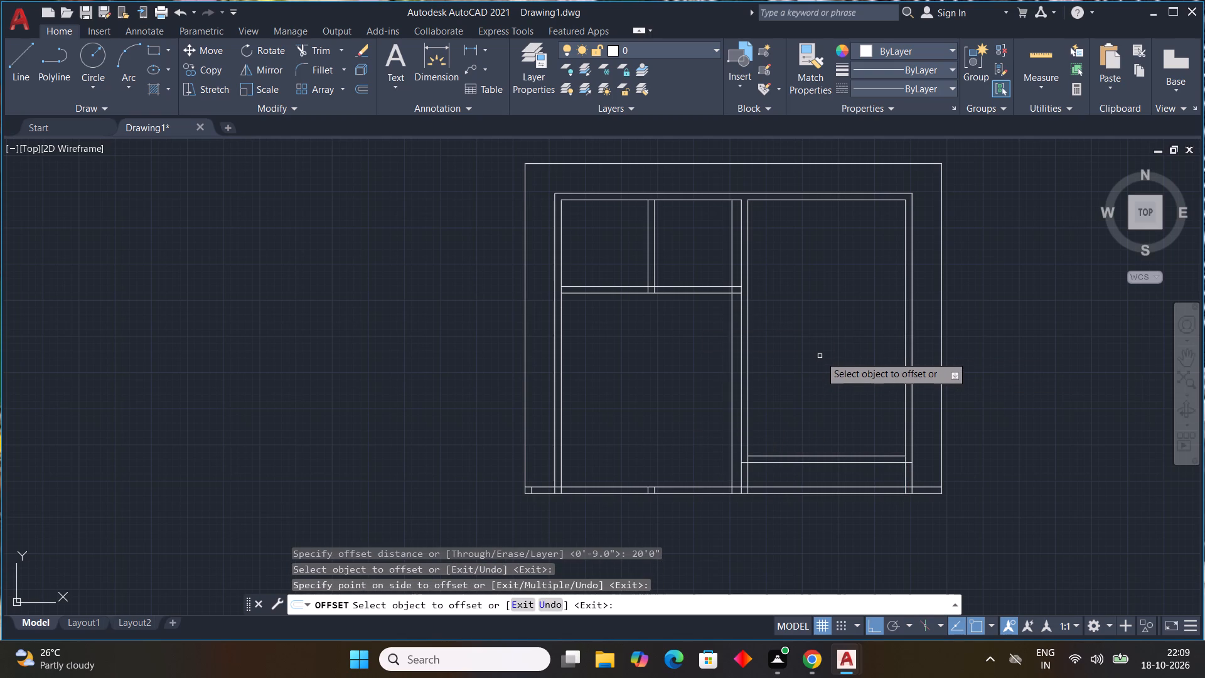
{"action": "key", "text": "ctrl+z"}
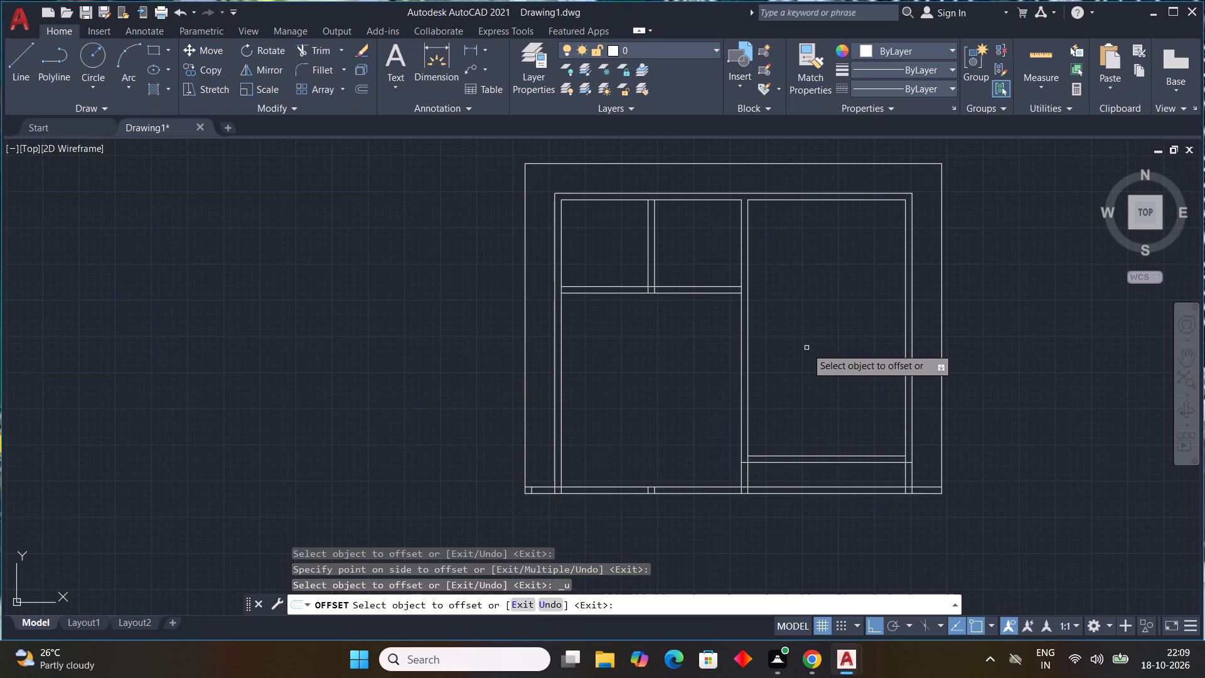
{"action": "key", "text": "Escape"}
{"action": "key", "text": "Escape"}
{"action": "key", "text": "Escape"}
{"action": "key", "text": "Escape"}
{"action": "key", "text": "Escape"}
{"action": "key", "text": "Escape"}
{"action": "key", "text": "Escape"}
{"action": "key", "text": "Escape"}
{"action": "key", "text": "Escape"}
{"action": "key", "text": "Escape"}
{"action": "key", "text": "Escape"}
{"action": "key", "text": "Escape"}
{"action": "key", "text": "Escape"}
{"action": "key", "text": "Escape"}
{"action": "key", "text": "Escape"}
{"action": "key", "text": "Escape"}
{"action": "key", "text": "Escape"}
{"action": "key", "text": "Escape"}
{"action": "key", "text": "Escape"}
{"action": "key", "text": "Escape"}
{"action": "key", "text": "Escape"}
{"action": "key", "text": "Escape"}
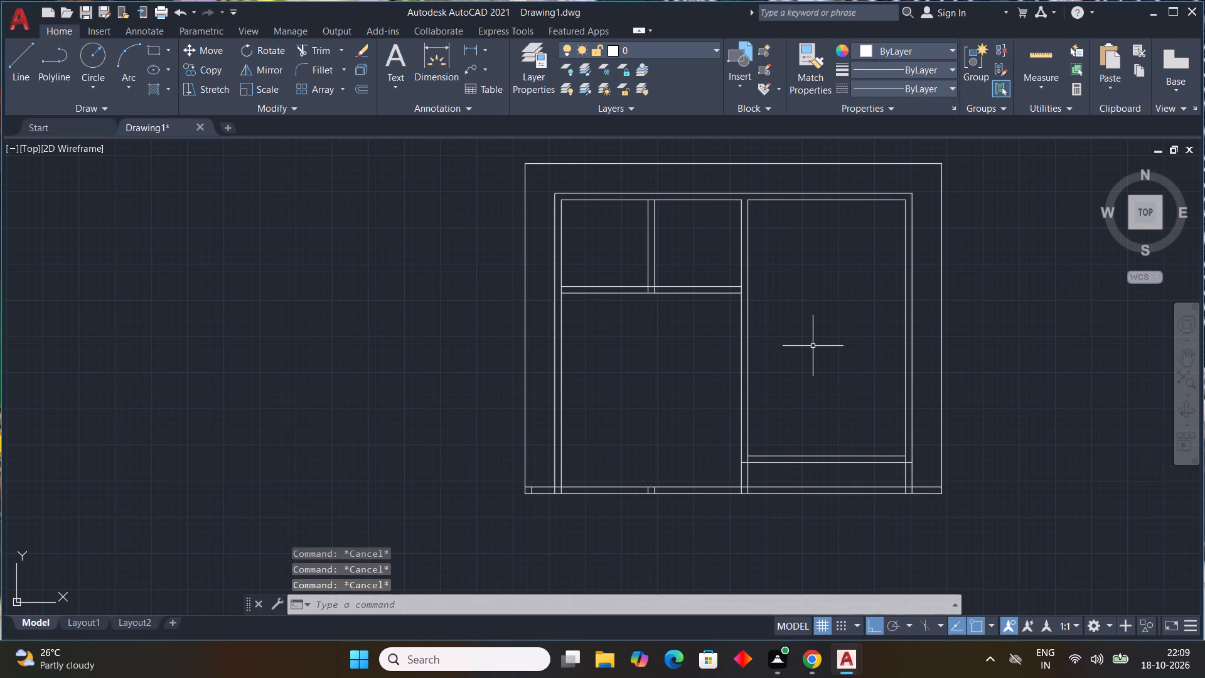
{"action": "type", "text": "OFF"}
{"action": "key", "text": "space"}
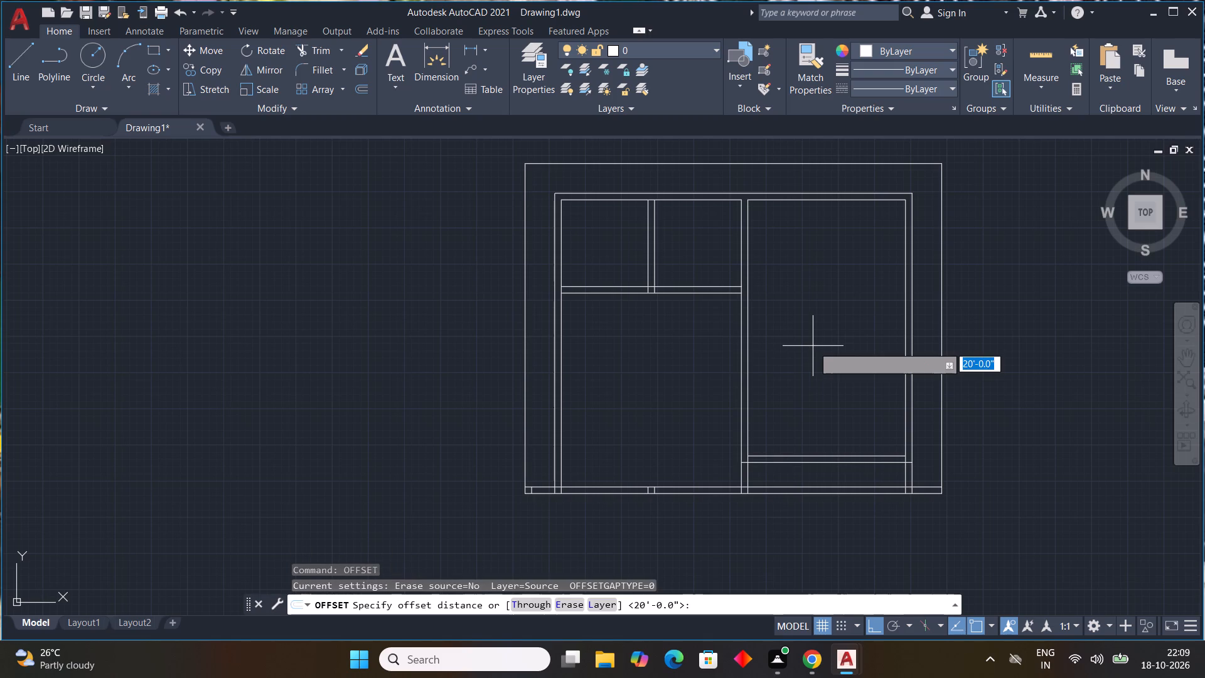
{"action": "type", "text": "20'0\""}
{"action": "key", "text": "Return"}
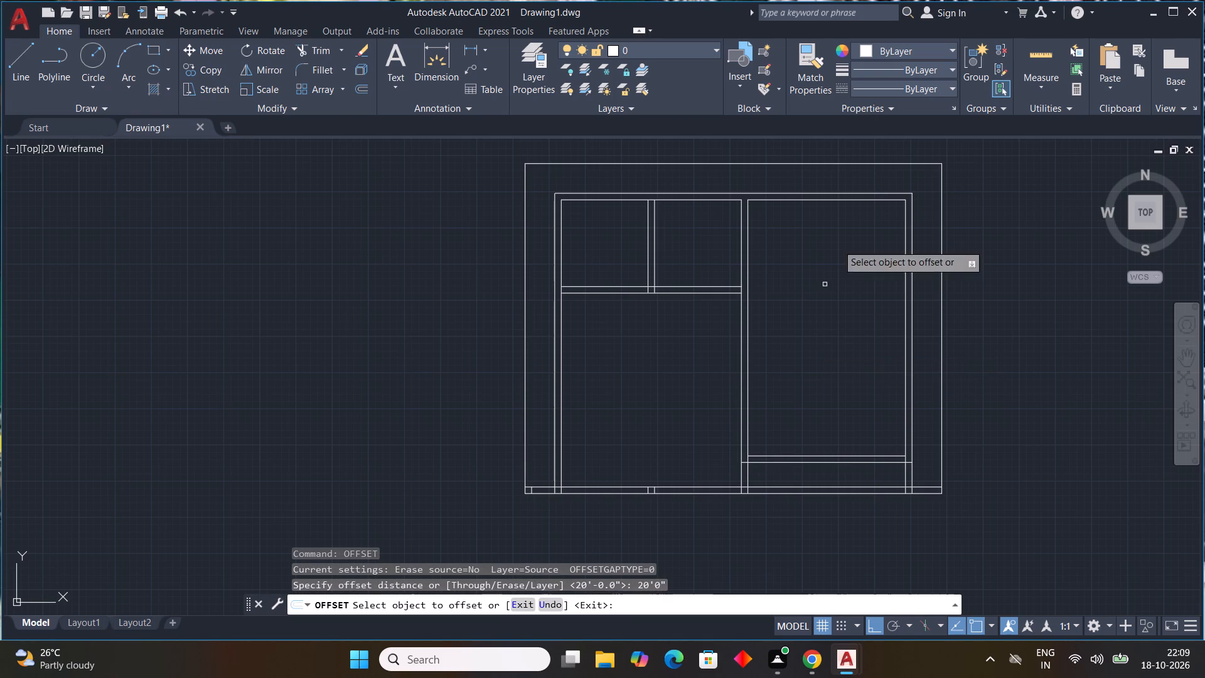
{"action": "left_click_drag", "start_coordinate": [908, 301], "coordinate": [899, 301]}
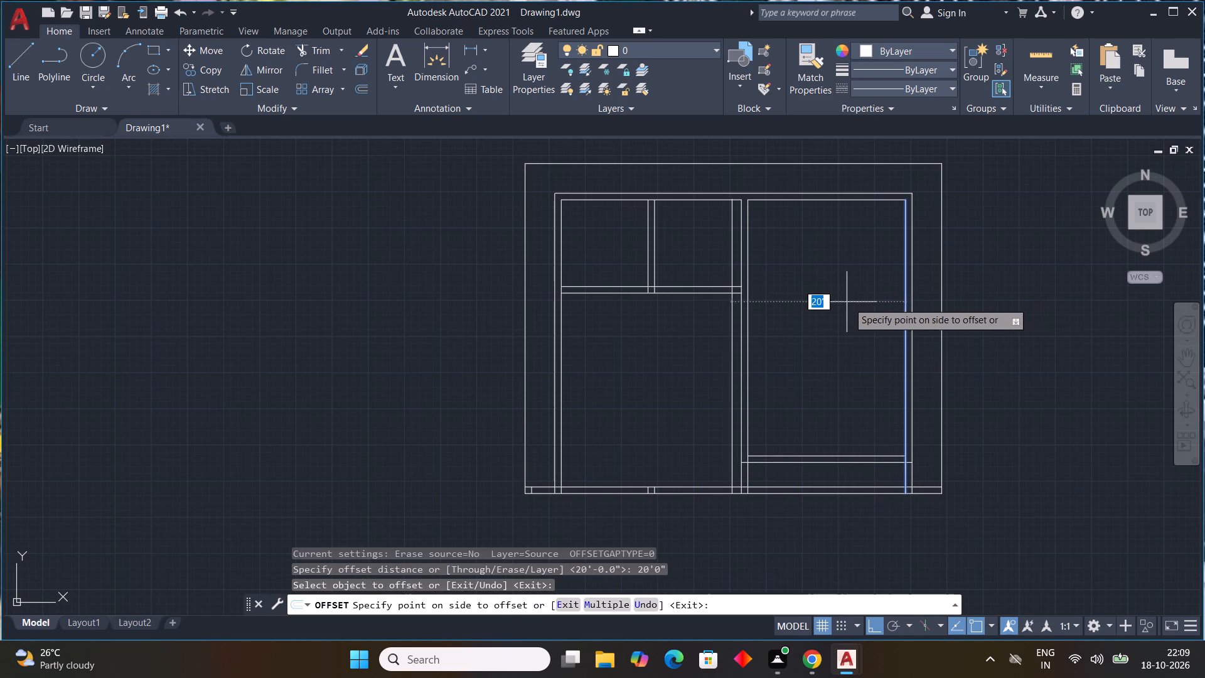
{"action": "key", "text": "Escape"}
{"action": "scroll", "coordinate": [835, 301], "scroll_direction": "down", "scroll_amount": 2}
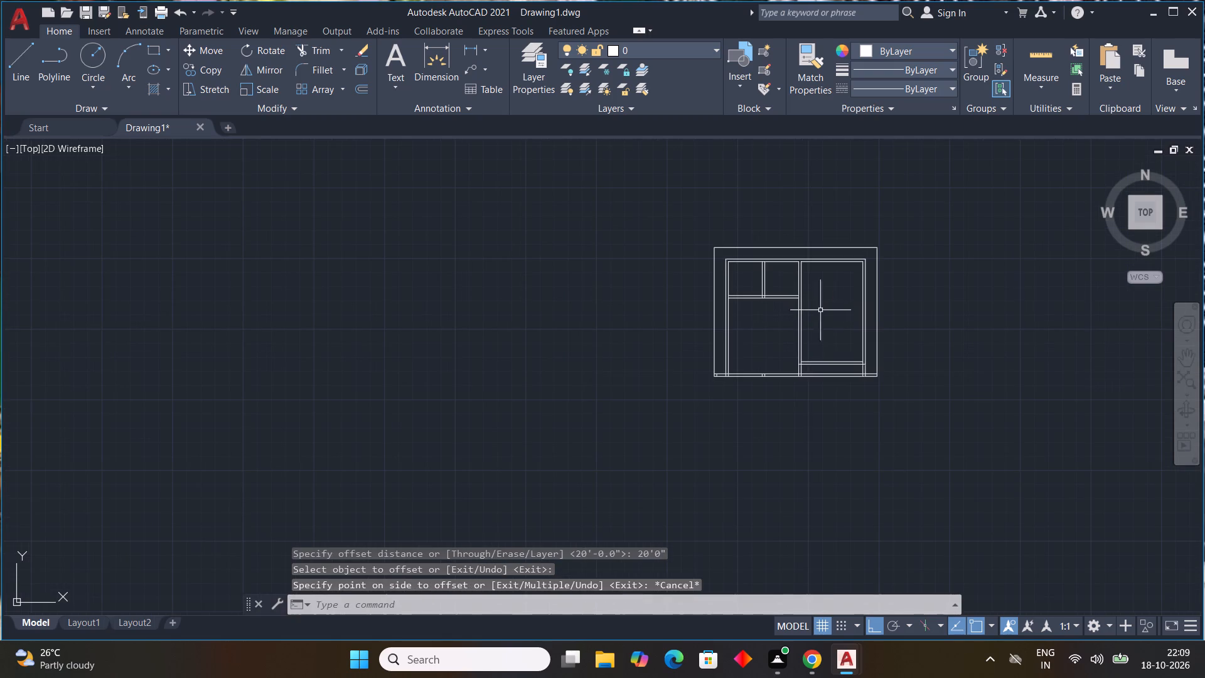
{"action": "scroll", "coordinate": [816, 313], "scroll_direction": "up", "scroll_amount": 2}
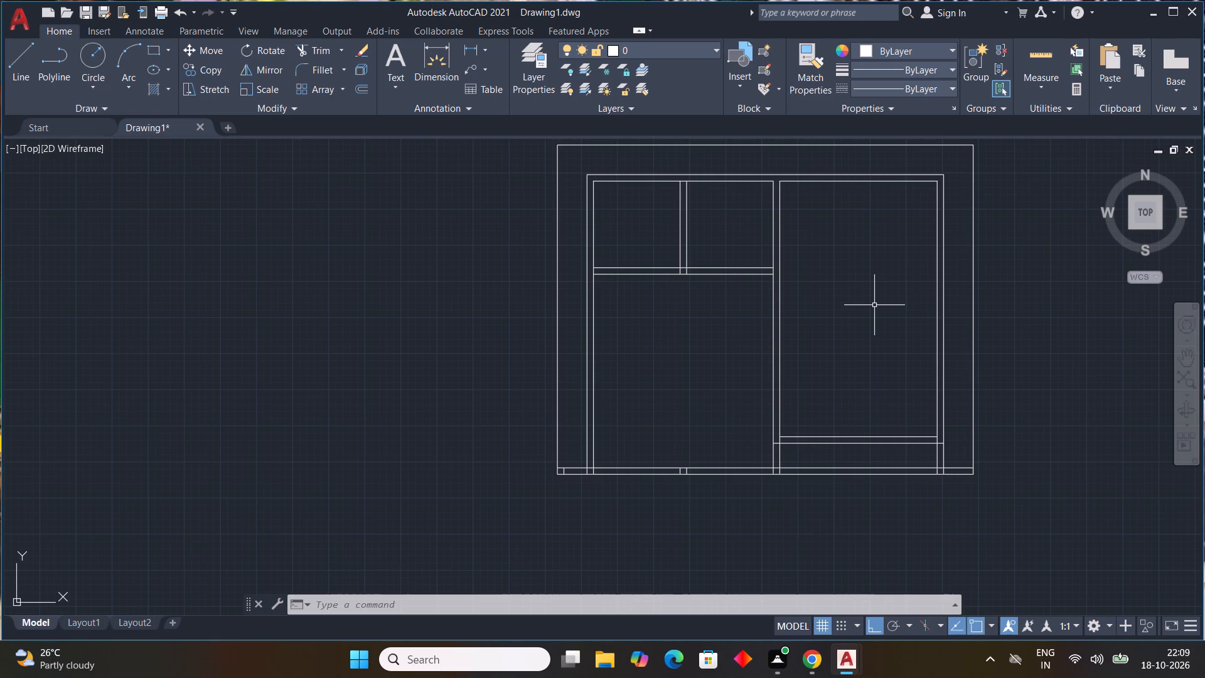
Trim the left wall's inner line between the two lines of the horizontal partition, opening the junction.
{"action": "type", "text": "TR"}
{"action": "key", "text": "space"}
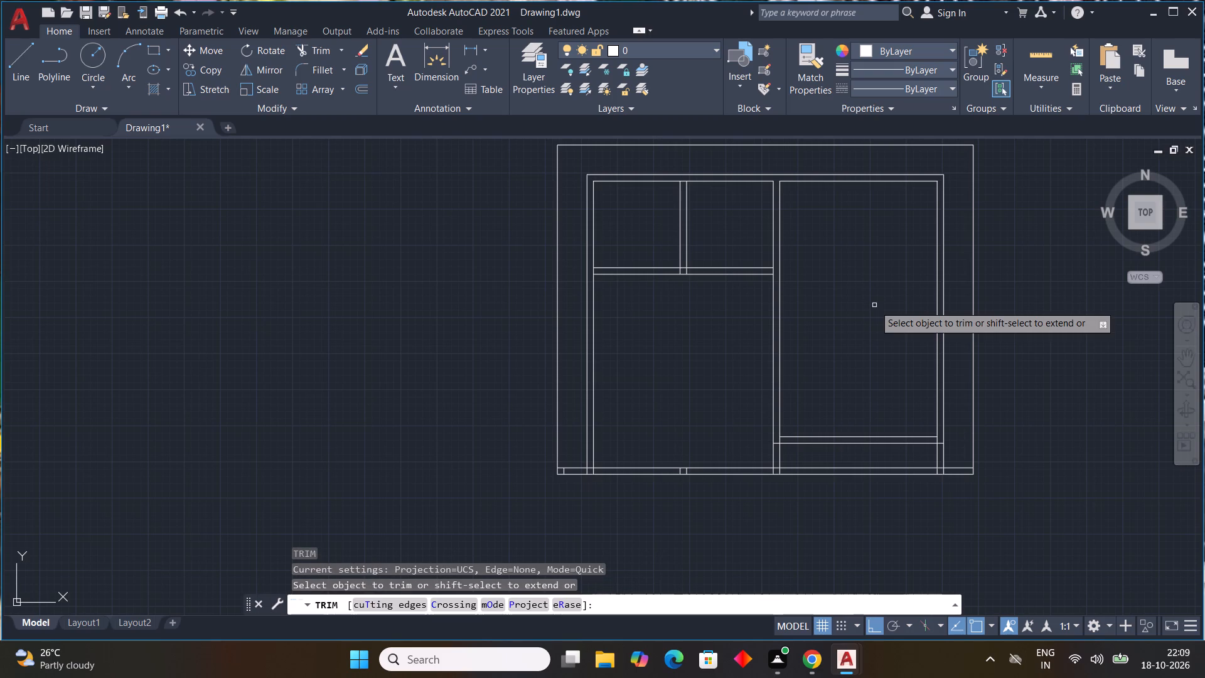
{"action": "scroll", "coordinate": [635, 262], "scroll_direction": "up", "scroll_amount": 2}
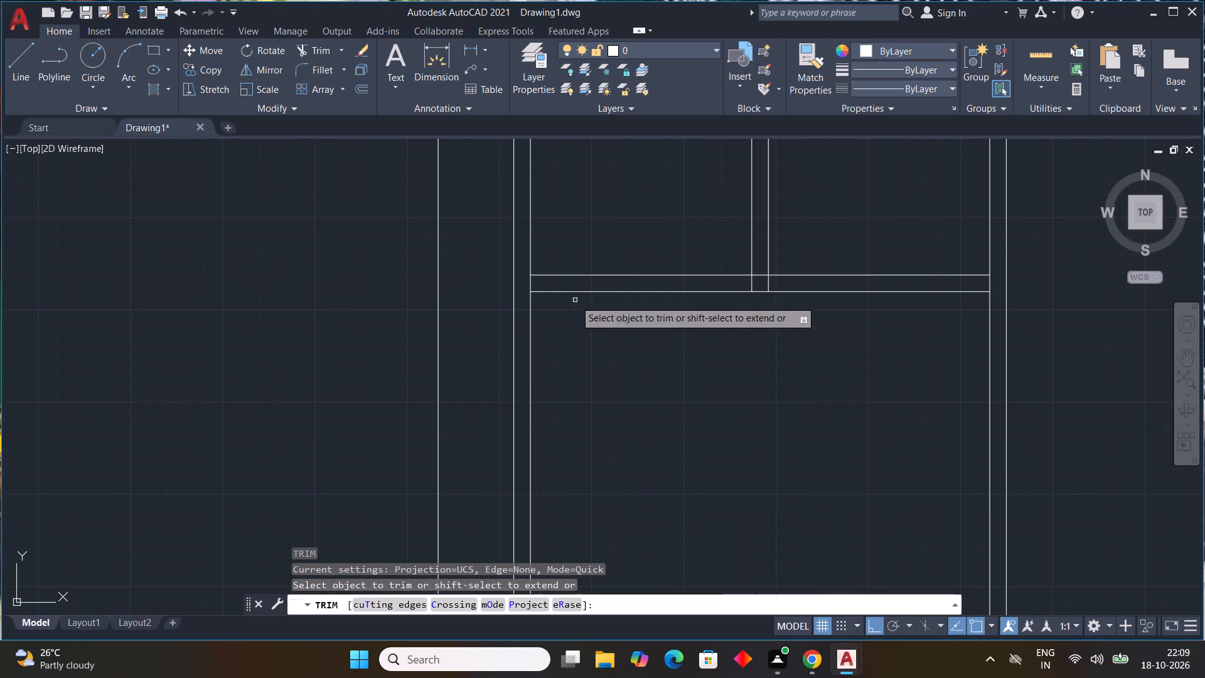
{"action": "left_click", "coordinate": [530, 288]}
{"action": "key", "text": "Escape"}
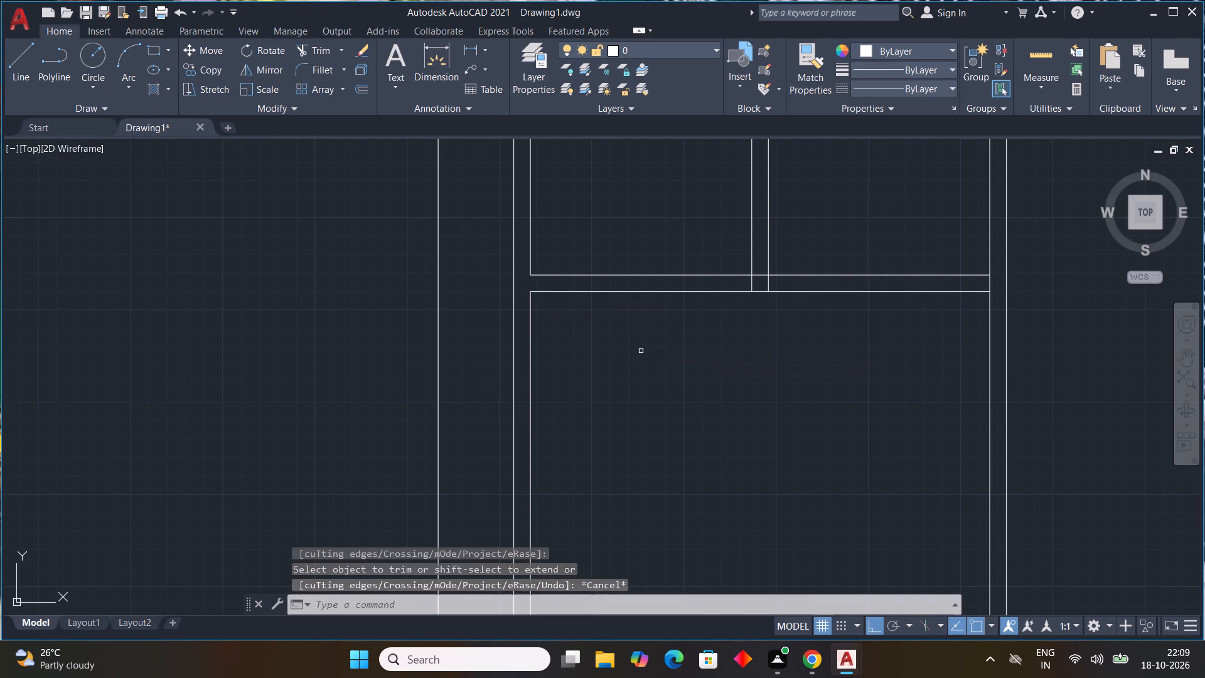
{"action": "key", "text": "Escape"}
{"action": "key", "text": "Escape"}
{"action": "key", "text": "Escape"}
{"action": "key", "text": "Escape"}
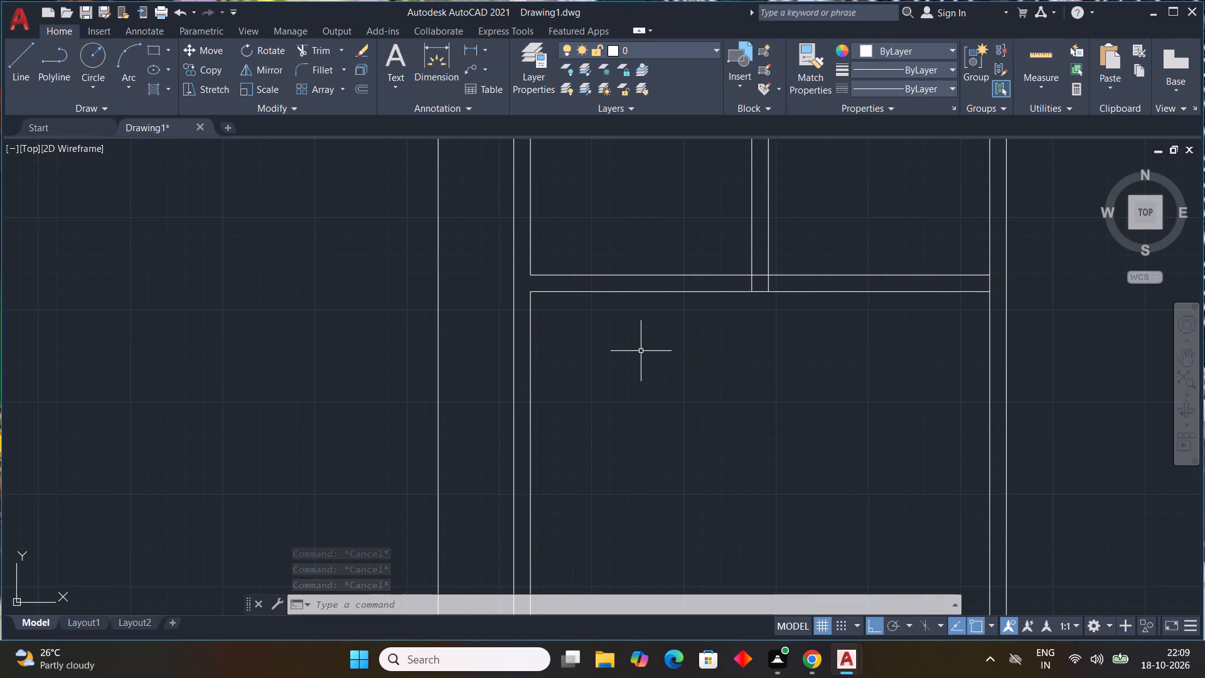
Offset the left wall's inner line in the lower-left room 12'0" to the right.
{"action": "type", "text": "OFF"}
{"action": "key", "text": "space"}
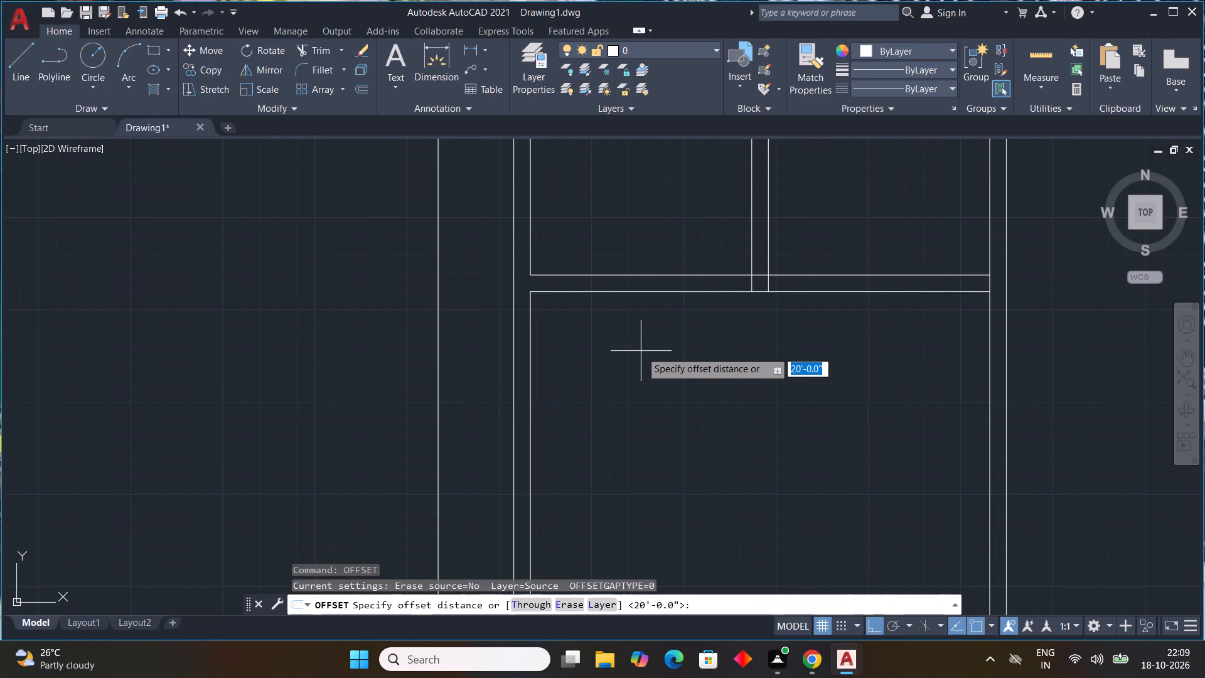
{"action": "type", "text": "12'0"}
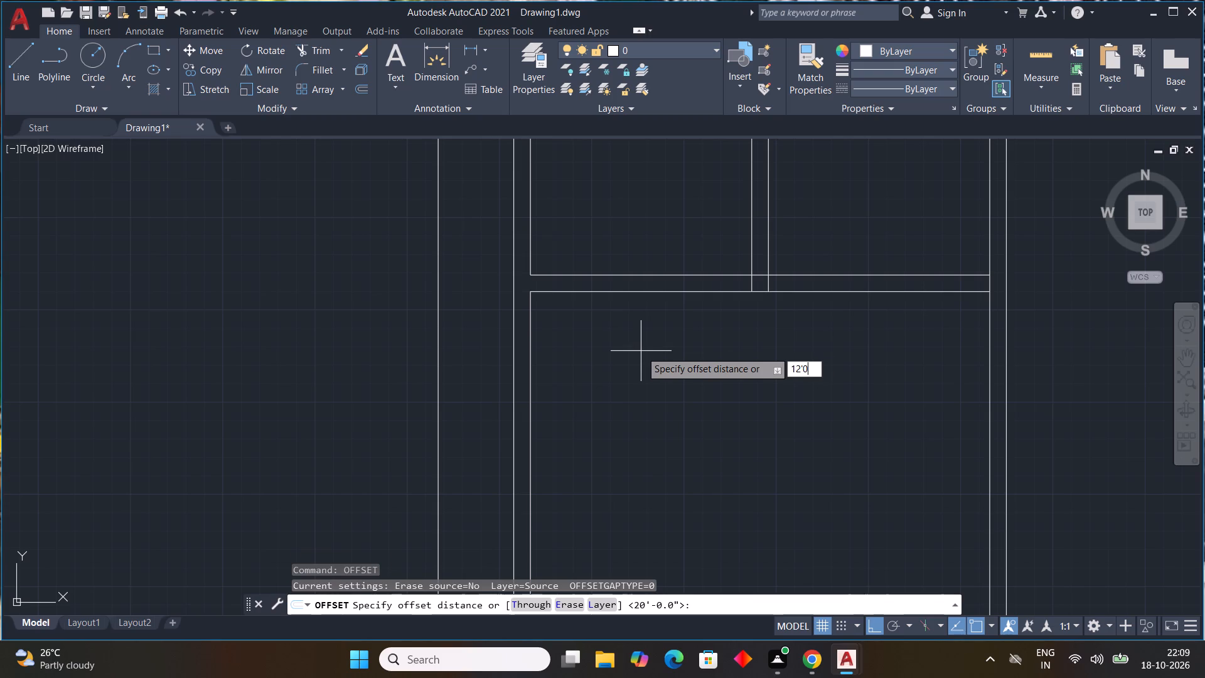
{"action": "key", "text": "shift+quotedbl"}
{"action": "key", "text": "Return"}
{"action": "scroll", "coordinate": [643, 356], "scroll_direction": "down", "scroll_amount": 2}
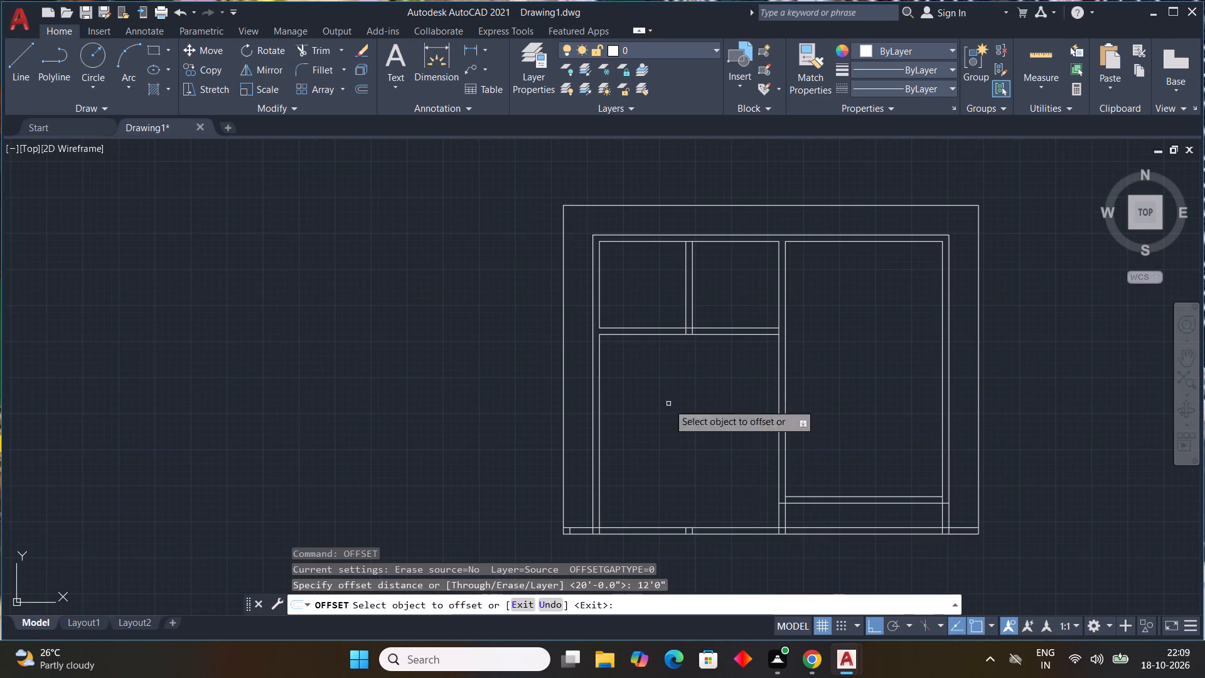
{"action": "middle_click_drag", "start_coordinate": [688, 461], "coordinate": [675, 425]}
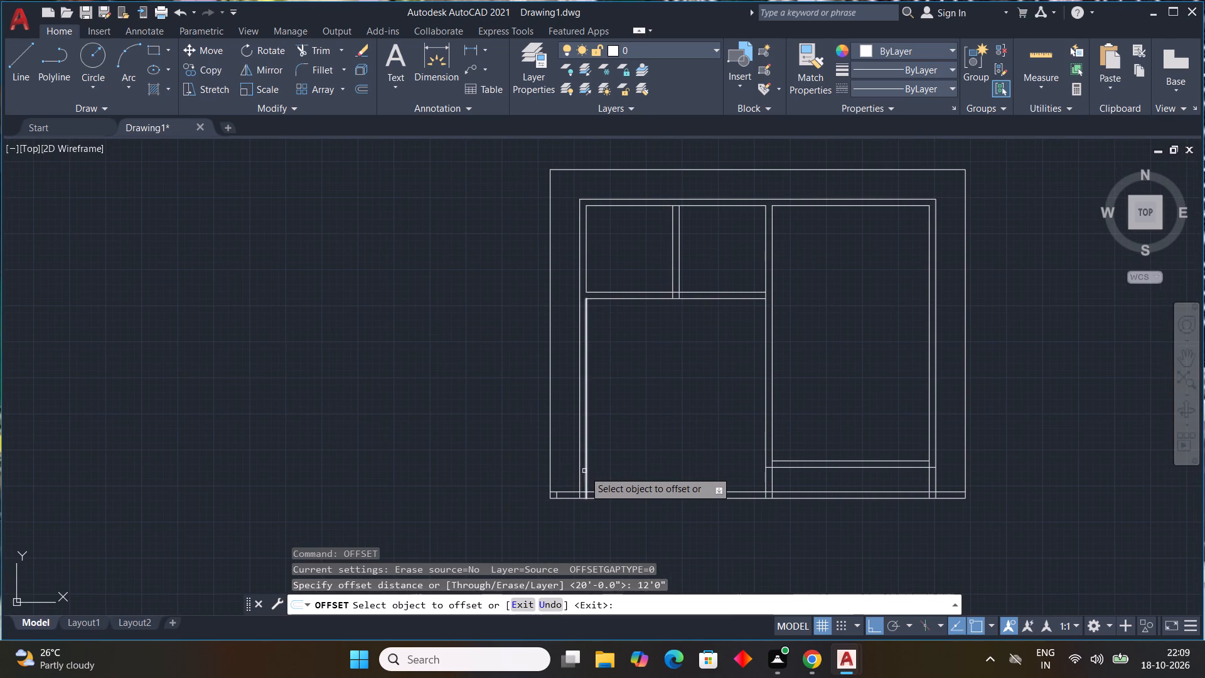
{"action": "left_click", "coordinate": [585, 471]}
{"action": "left_click", "coordinate": [677, 470]}
{"action": "key", "text": "Escape"}
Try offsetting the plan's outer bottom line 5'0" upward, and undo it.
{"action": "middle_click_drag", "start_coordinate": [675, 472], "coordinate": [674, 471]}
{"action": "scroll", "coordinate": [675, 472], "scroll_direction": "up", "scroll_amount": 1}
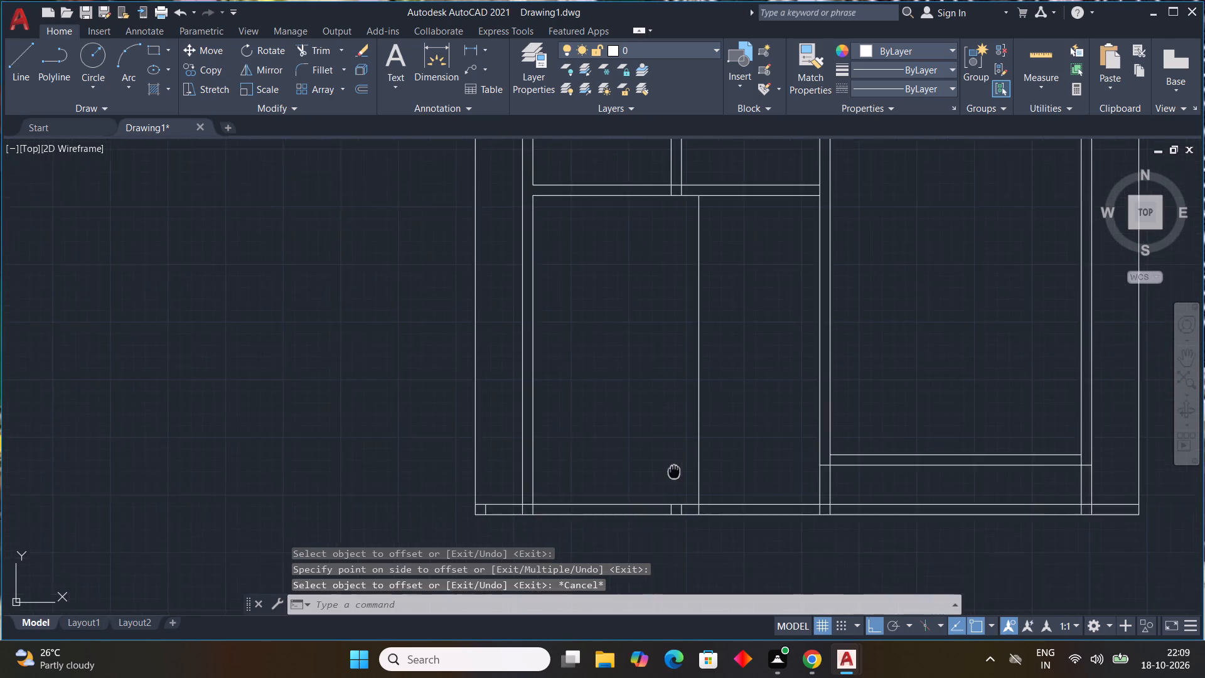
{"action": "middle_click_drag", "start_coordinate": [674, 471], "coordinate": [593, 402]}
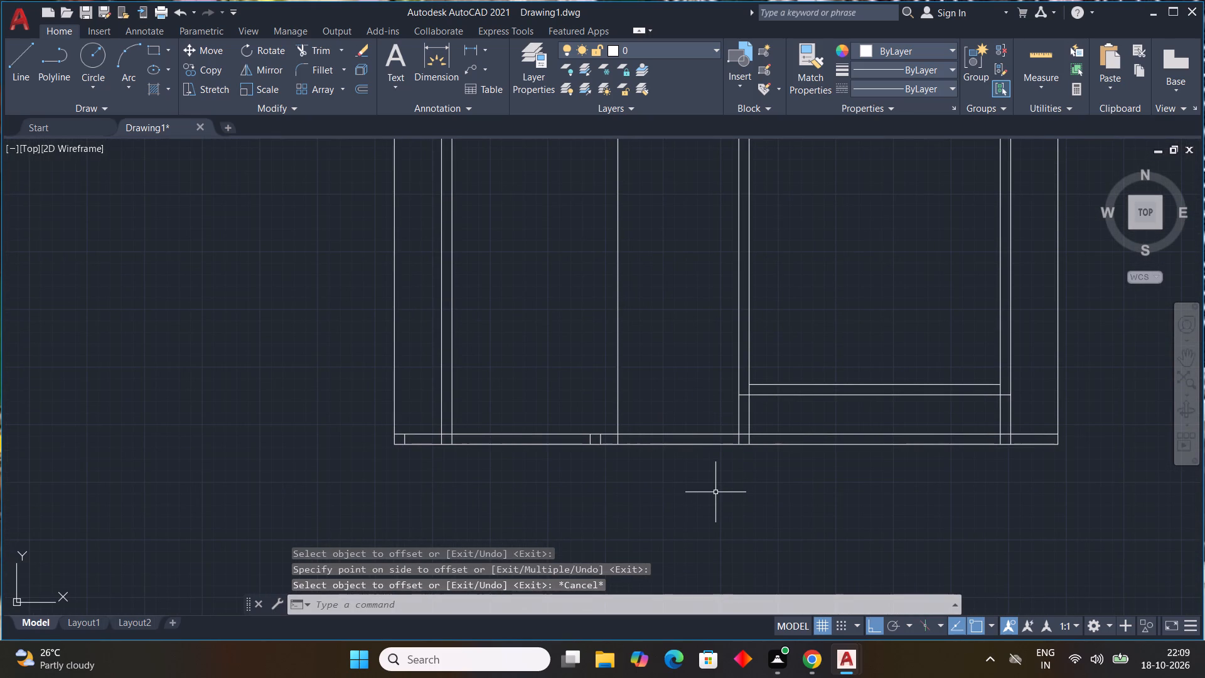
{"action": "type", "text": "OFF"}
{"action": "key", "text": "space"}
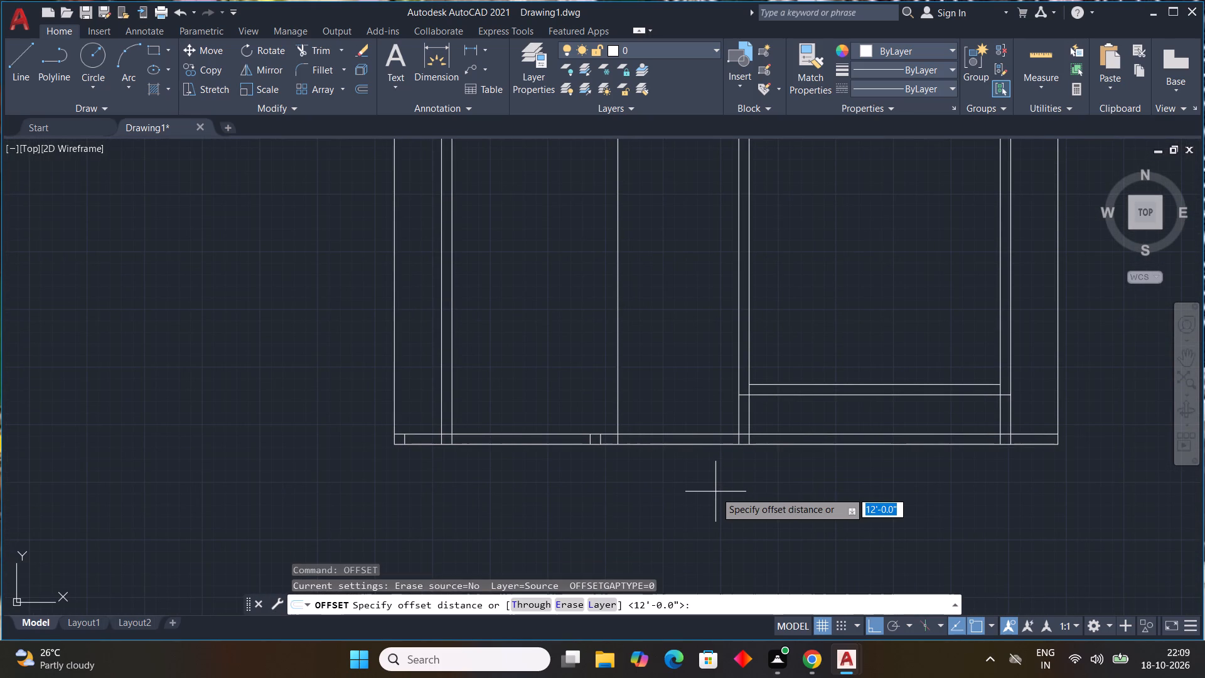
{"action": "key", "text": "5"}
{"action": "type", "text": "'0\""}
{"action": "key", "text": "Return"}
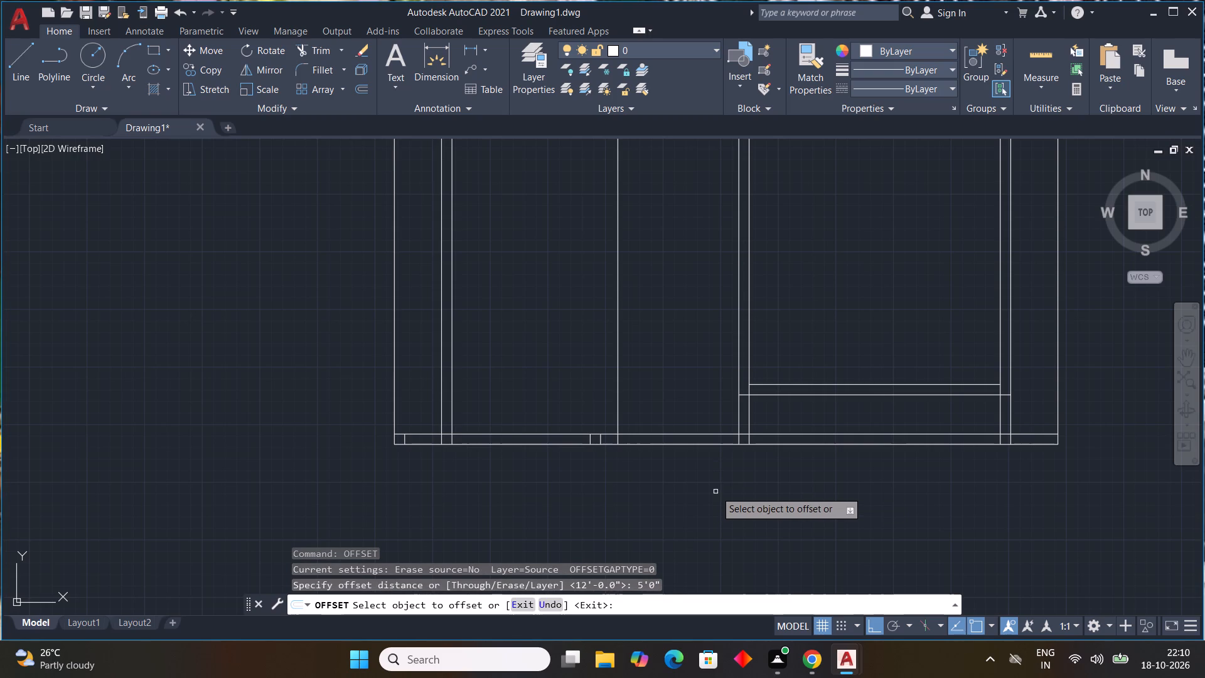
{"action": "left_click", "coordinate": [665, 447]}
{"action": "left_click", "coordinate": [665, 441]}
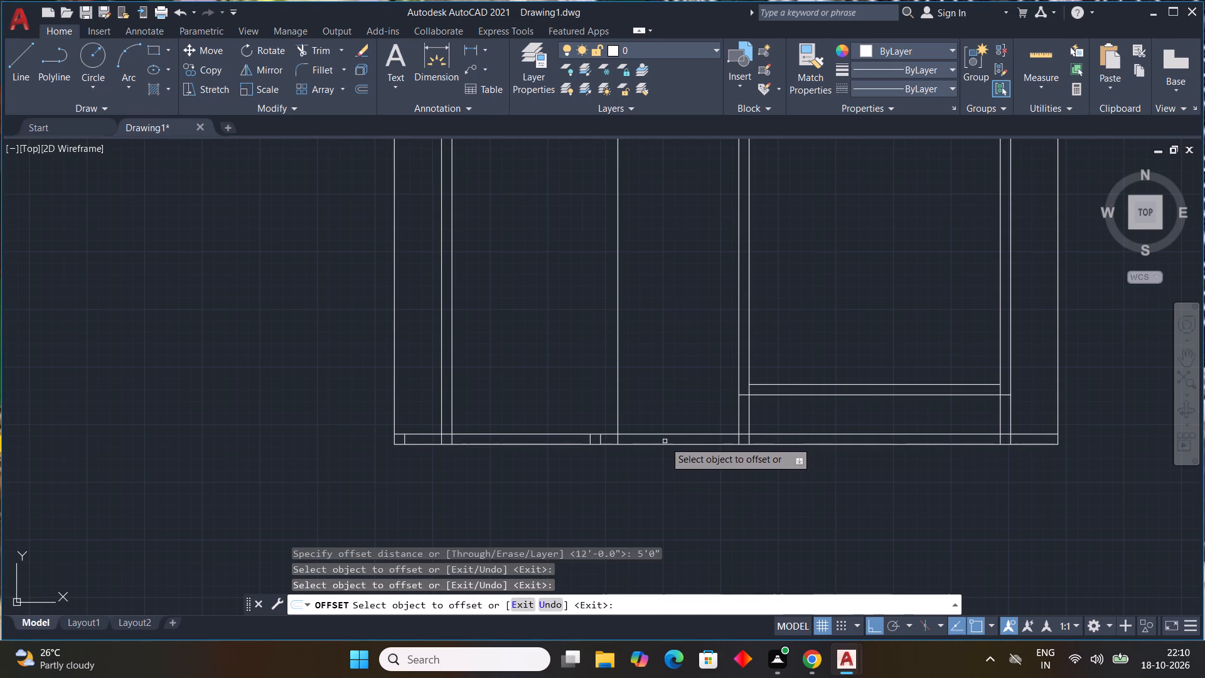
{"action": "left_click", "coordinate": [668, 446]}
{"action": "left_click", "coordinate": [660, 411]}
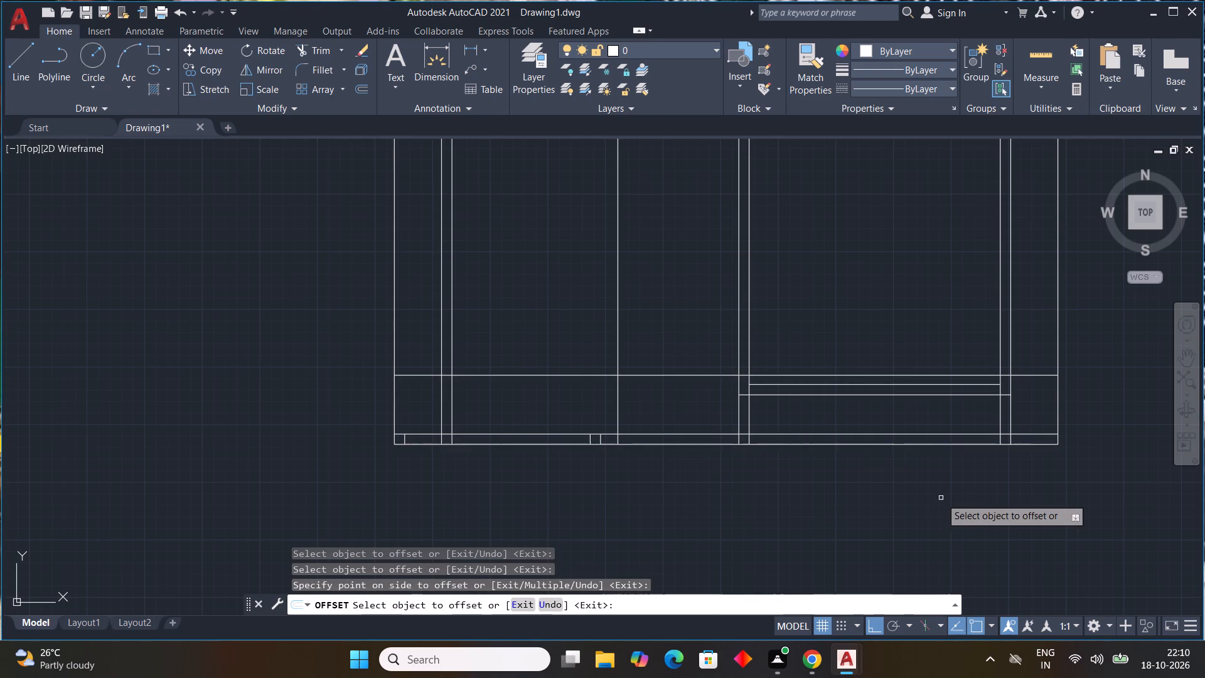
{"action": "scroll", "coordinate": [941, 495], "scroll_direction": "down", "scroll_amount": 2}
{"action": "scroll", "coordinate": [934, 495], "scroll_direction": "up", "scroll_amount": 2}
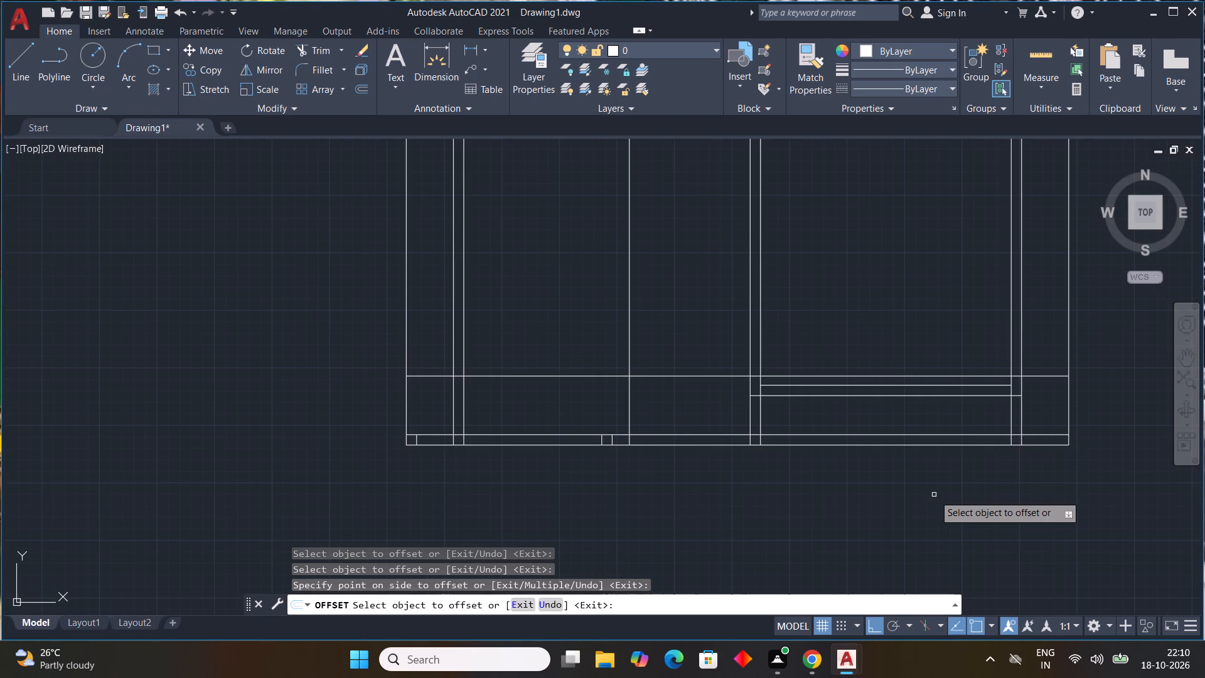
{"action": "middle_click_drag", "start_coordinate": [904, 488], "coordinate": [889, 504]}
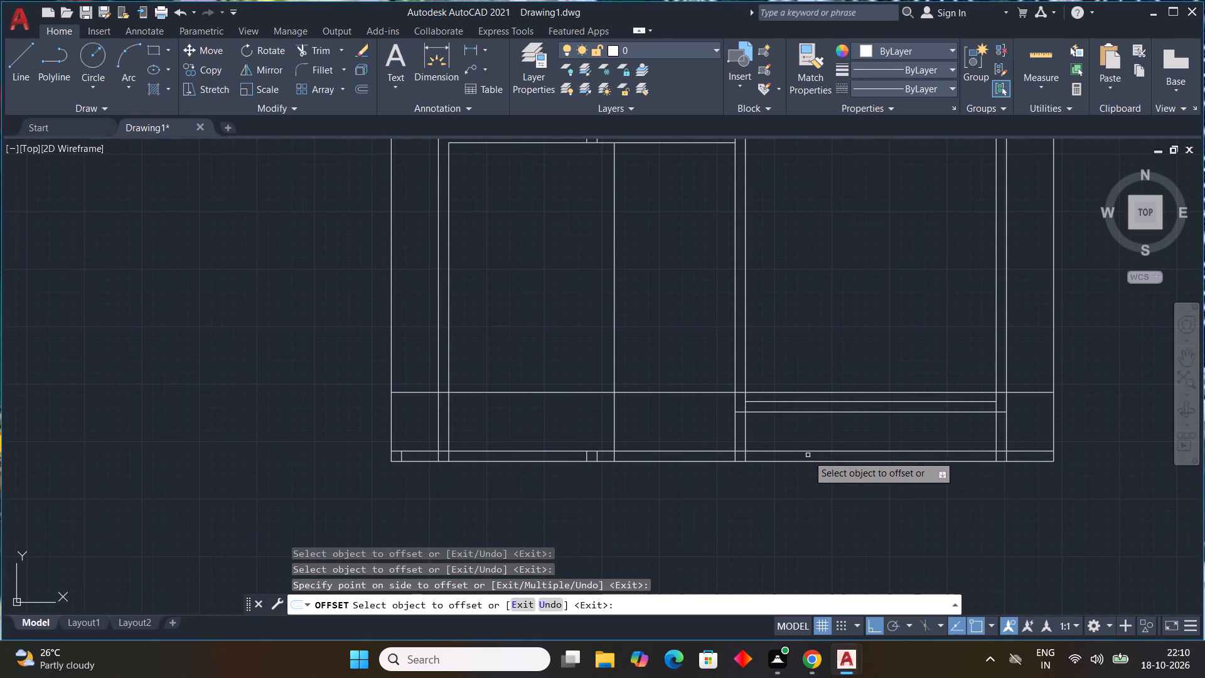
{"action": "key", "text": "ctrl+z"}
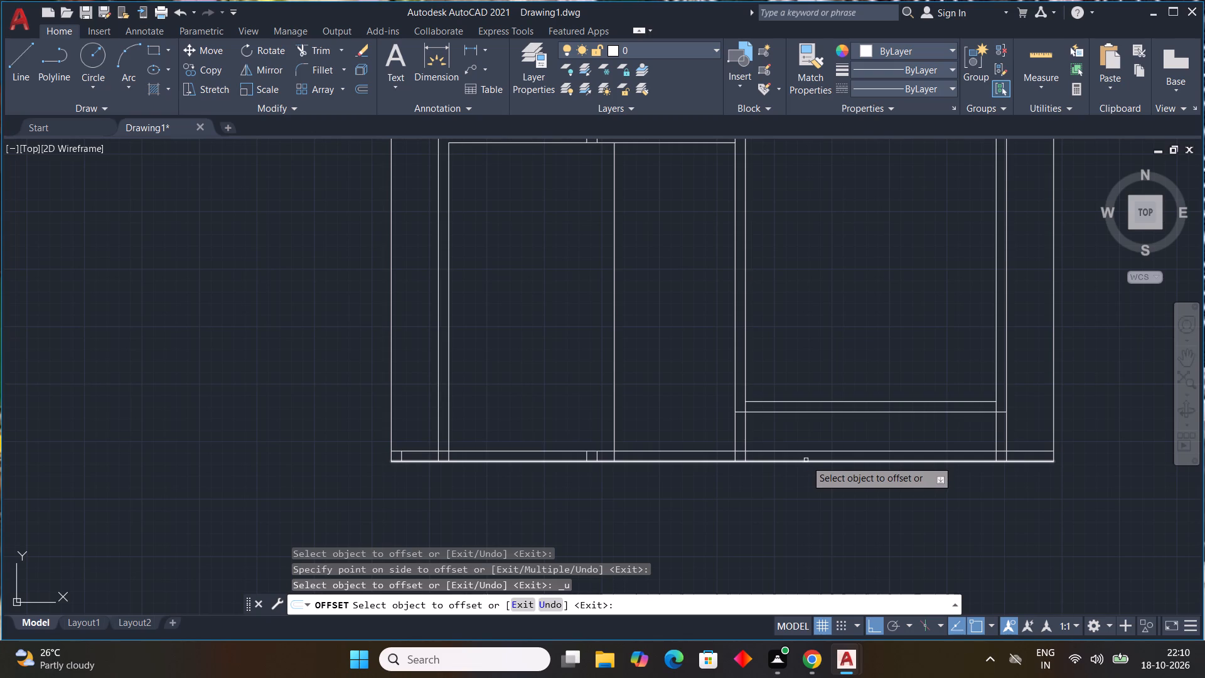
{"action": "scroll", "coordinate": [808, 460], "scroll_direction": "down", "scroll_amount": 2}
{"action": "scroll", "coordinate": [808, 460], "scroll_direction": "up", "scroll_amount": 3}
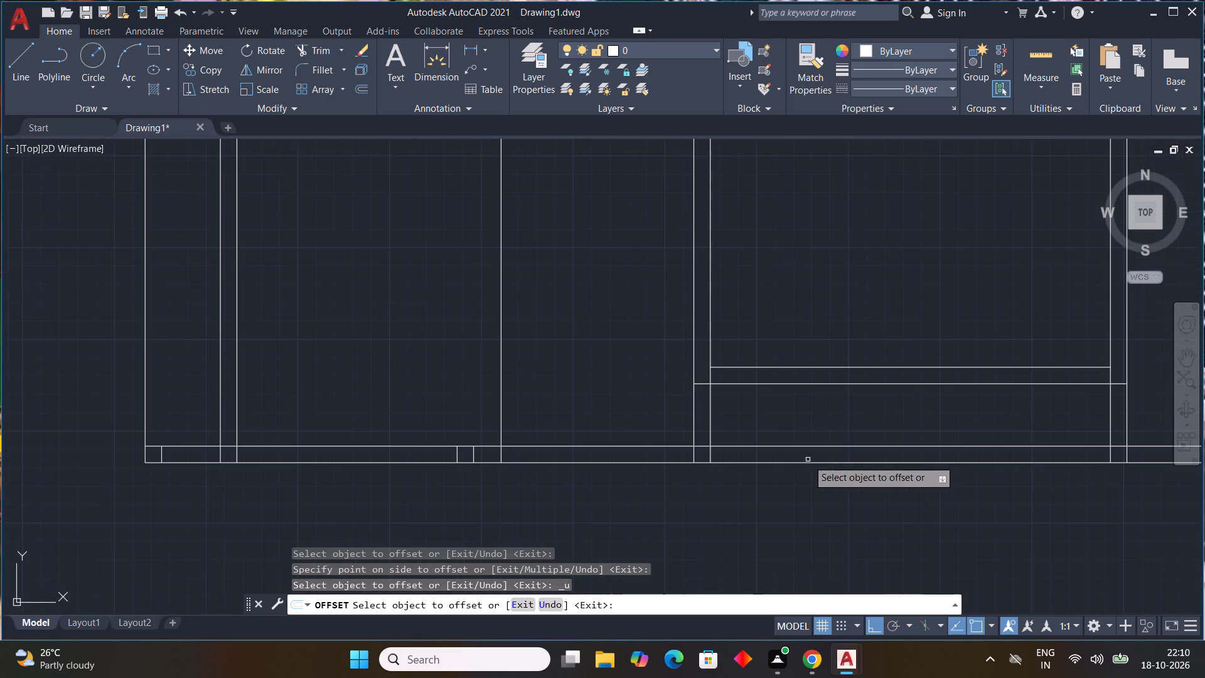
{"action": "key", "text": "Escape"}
Offset the plan's outer bottom line 3'0" upward.
{"action": "key", "text": "space"}
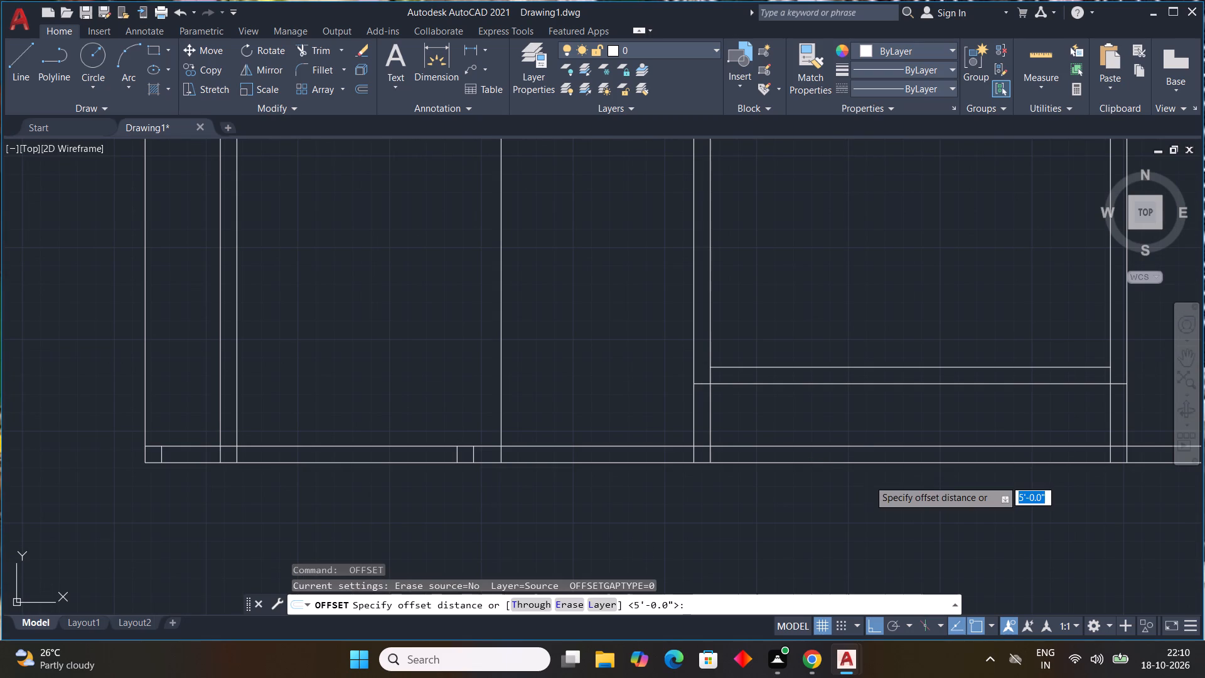
{"action": "type", "text": "3'0\""}
{"action": "key", "text": "Return"}
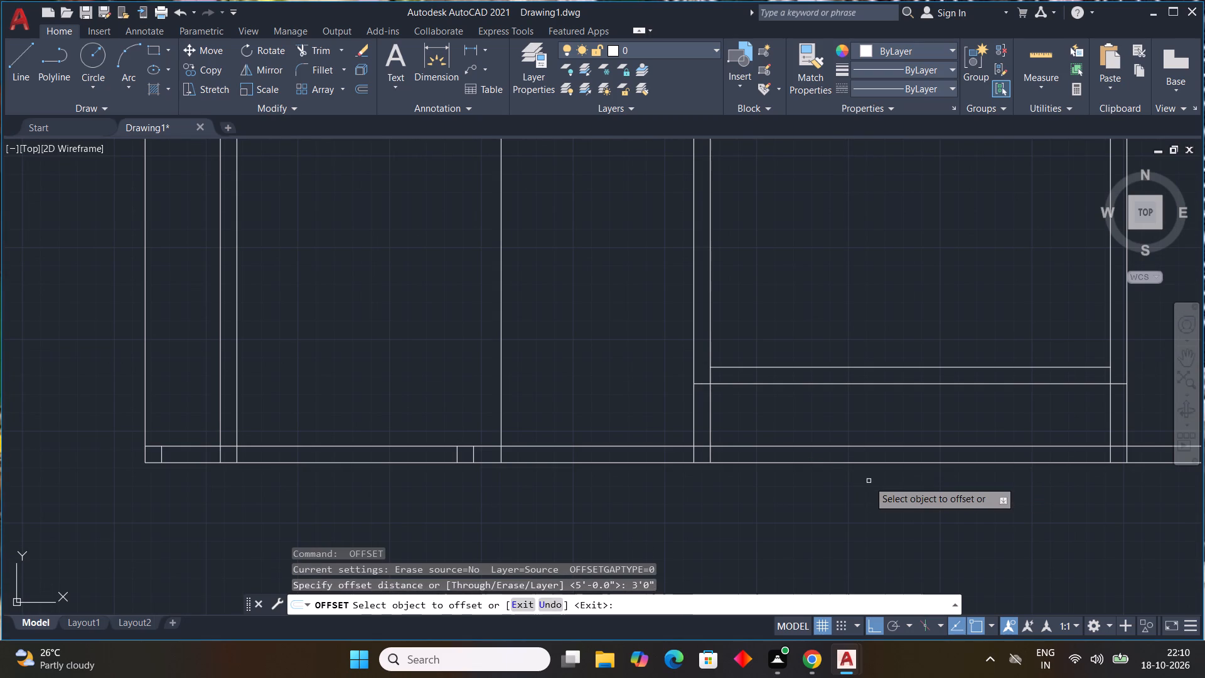
{"action": "left_click", "coordinate": [793, 465]}
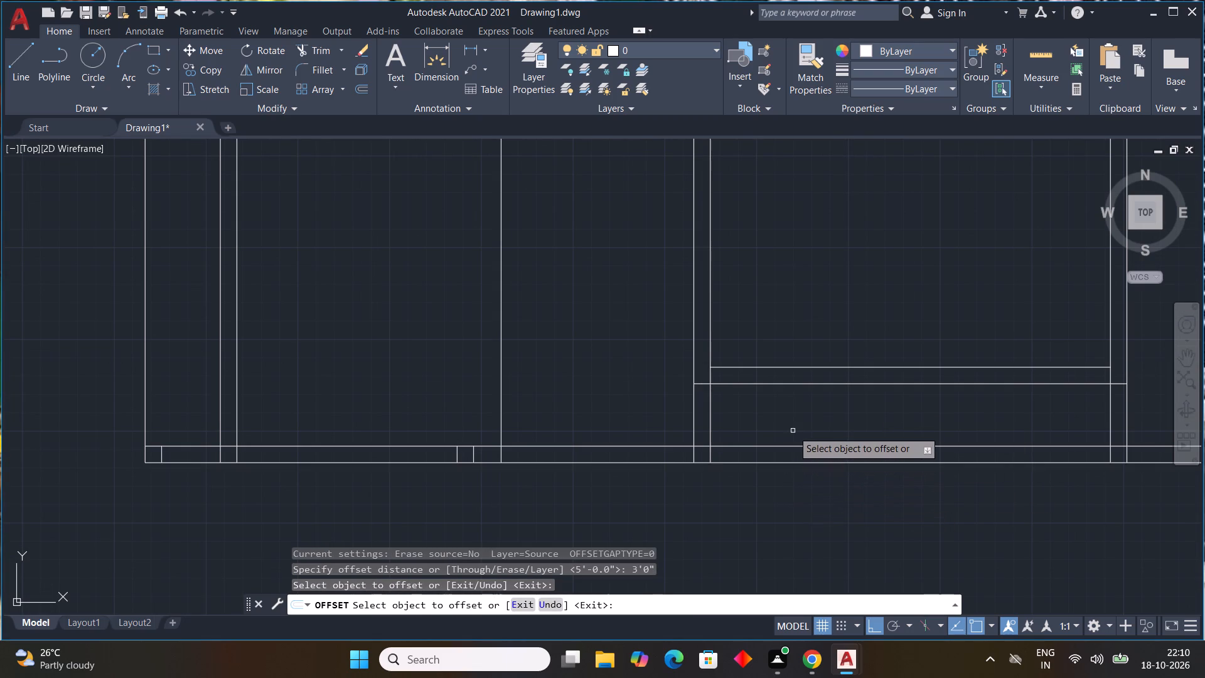
{"action": "left_click", "coordinate": [798, 463]}
{"action": "scroll", "coordinate": [797, 429], "scroll_direction": "down", "scroll_amount": 2}
{"action": "middle_click_drag", "start_coordinate": [797, 429], "coordinate": [805, 460]}
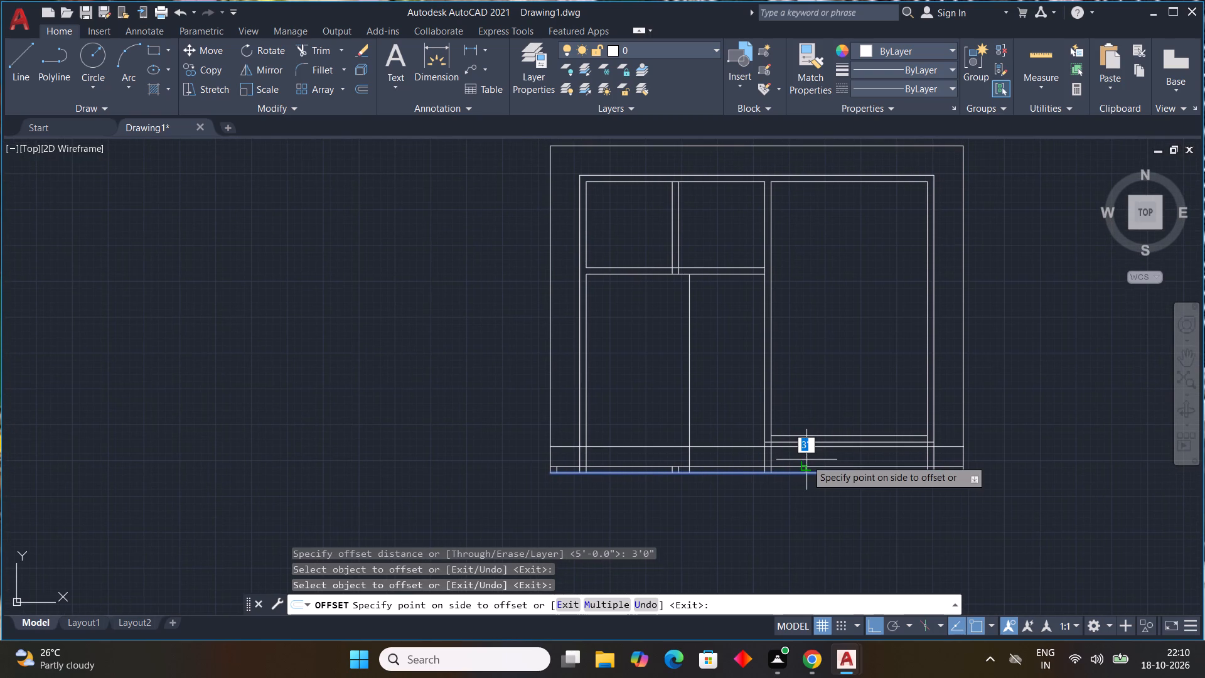
{"action": "left_click", "coordinate": [806, 460]}
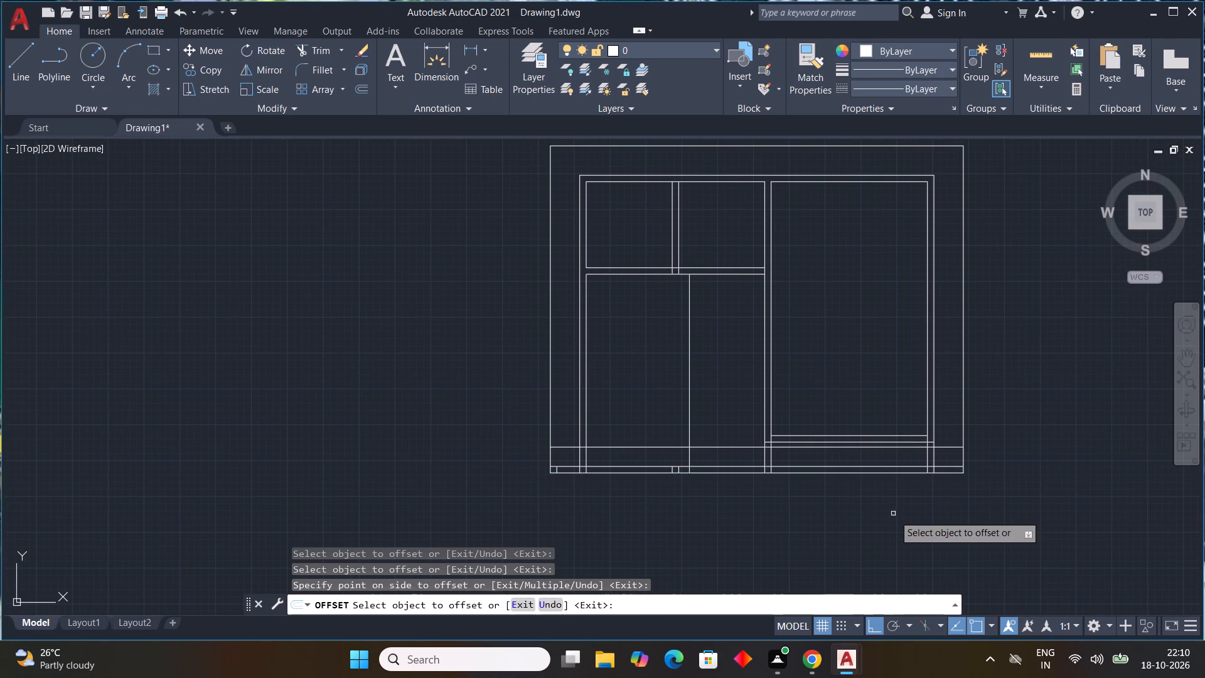
{"action": "middle_click_drag", "start_coordinate": [834, 490], "coordinate": [815, 554]}
{"action": "scroll", "coordinate": [641, 492], "scroll_direction": "up", "scroll_amount": 1}
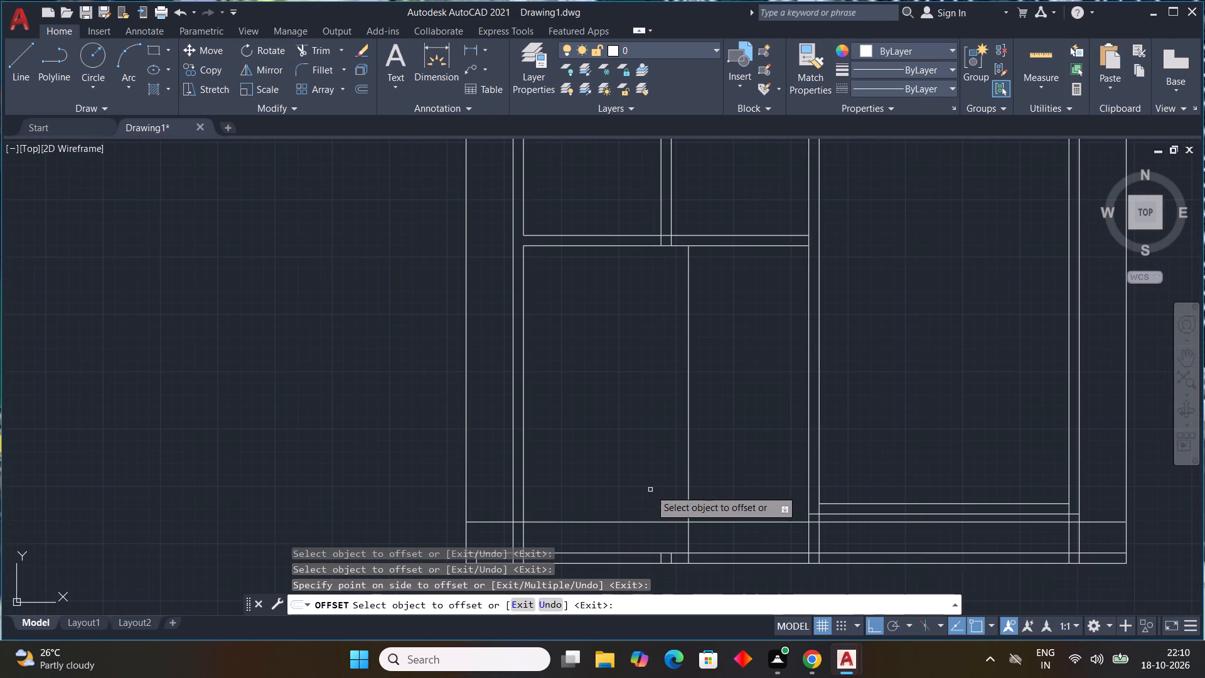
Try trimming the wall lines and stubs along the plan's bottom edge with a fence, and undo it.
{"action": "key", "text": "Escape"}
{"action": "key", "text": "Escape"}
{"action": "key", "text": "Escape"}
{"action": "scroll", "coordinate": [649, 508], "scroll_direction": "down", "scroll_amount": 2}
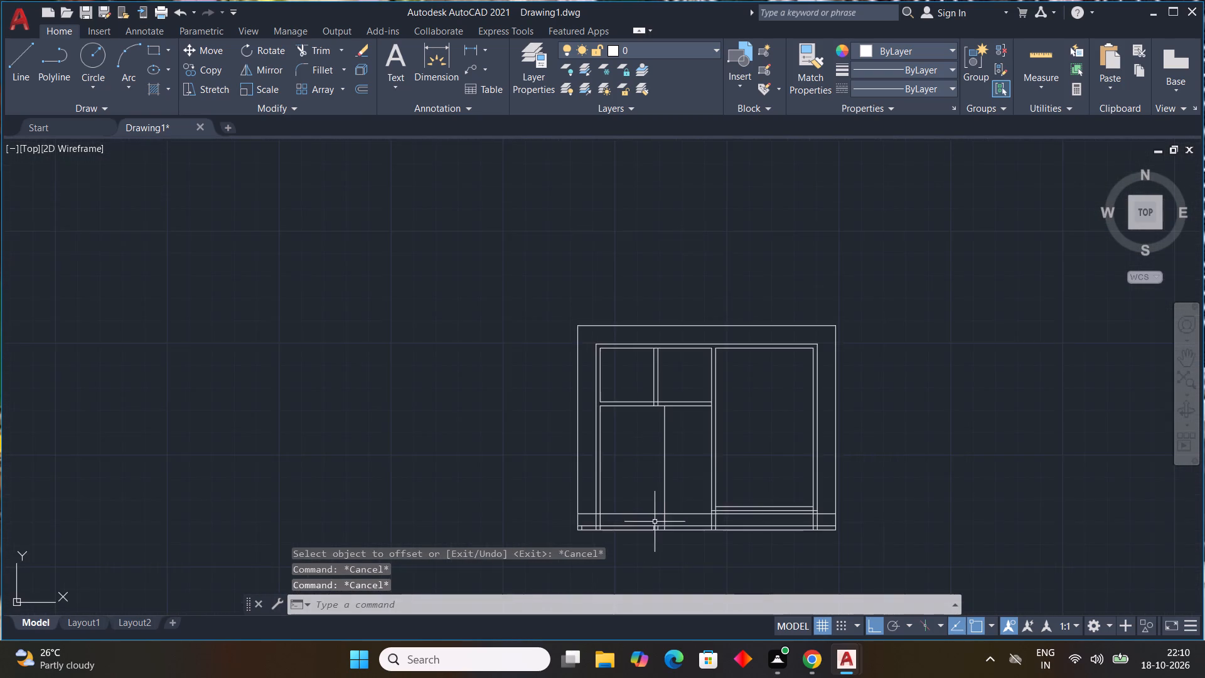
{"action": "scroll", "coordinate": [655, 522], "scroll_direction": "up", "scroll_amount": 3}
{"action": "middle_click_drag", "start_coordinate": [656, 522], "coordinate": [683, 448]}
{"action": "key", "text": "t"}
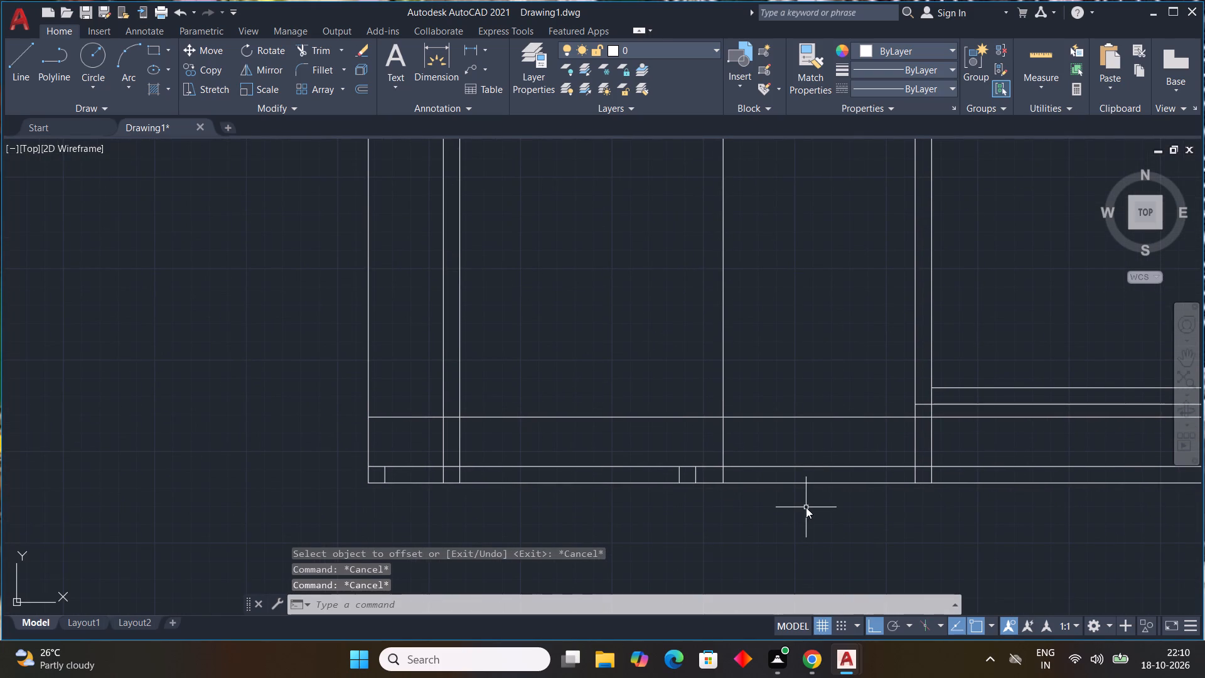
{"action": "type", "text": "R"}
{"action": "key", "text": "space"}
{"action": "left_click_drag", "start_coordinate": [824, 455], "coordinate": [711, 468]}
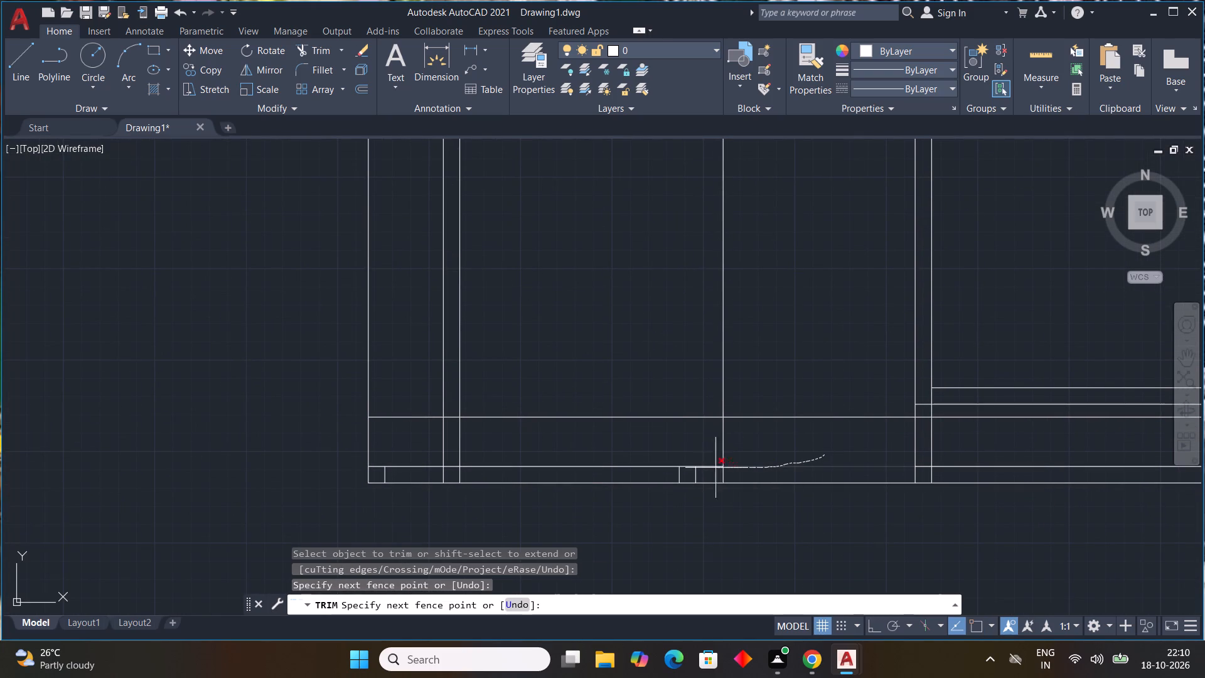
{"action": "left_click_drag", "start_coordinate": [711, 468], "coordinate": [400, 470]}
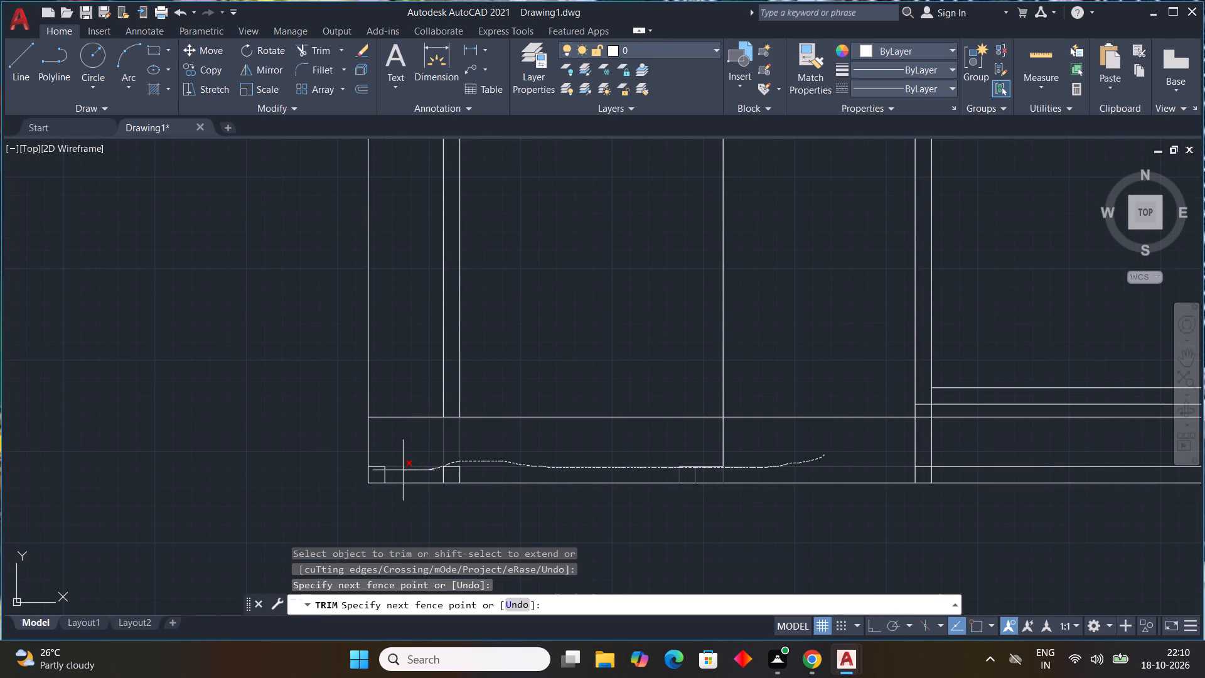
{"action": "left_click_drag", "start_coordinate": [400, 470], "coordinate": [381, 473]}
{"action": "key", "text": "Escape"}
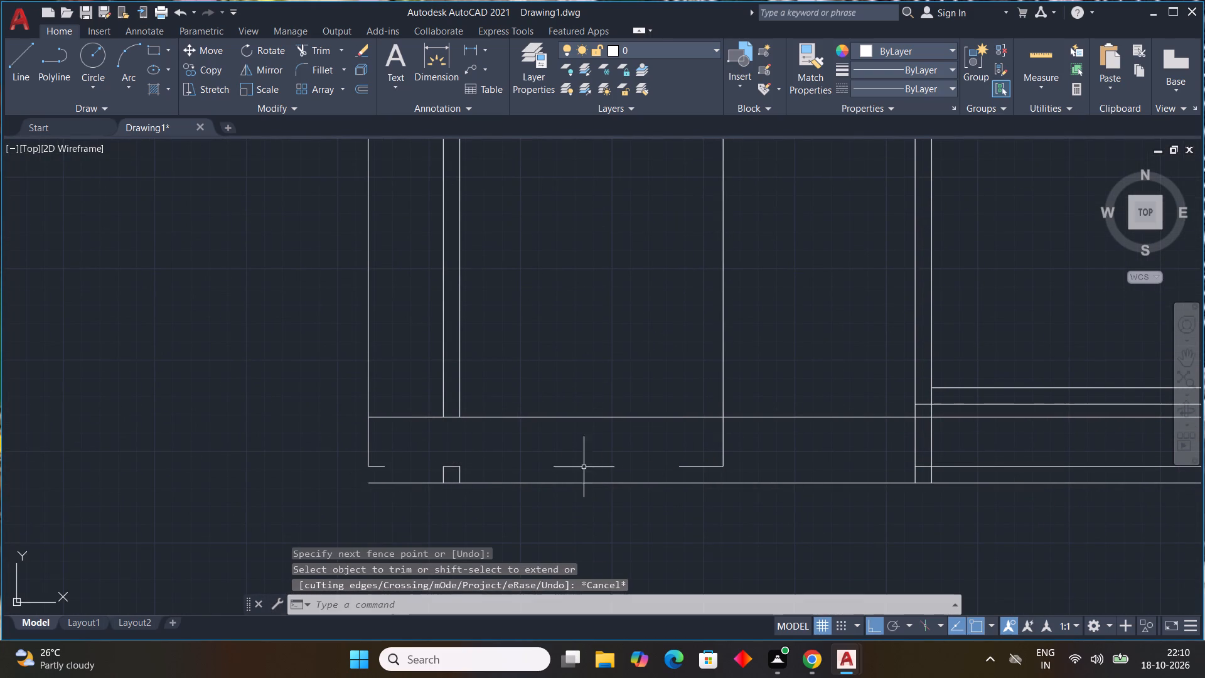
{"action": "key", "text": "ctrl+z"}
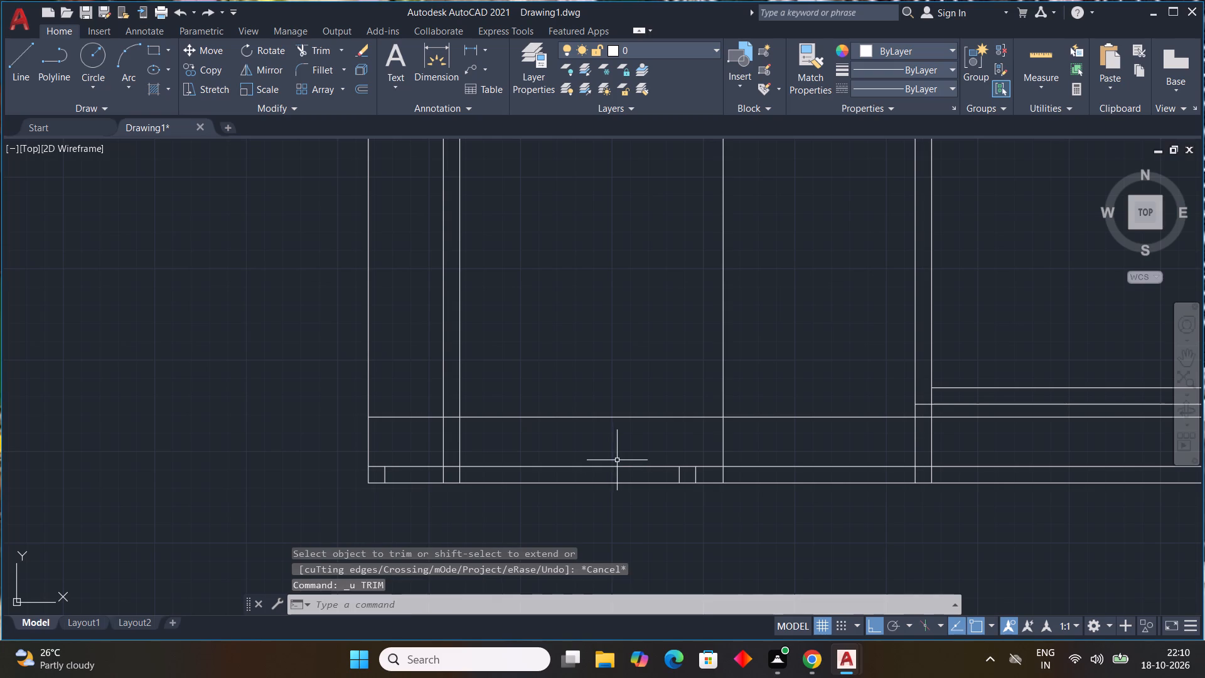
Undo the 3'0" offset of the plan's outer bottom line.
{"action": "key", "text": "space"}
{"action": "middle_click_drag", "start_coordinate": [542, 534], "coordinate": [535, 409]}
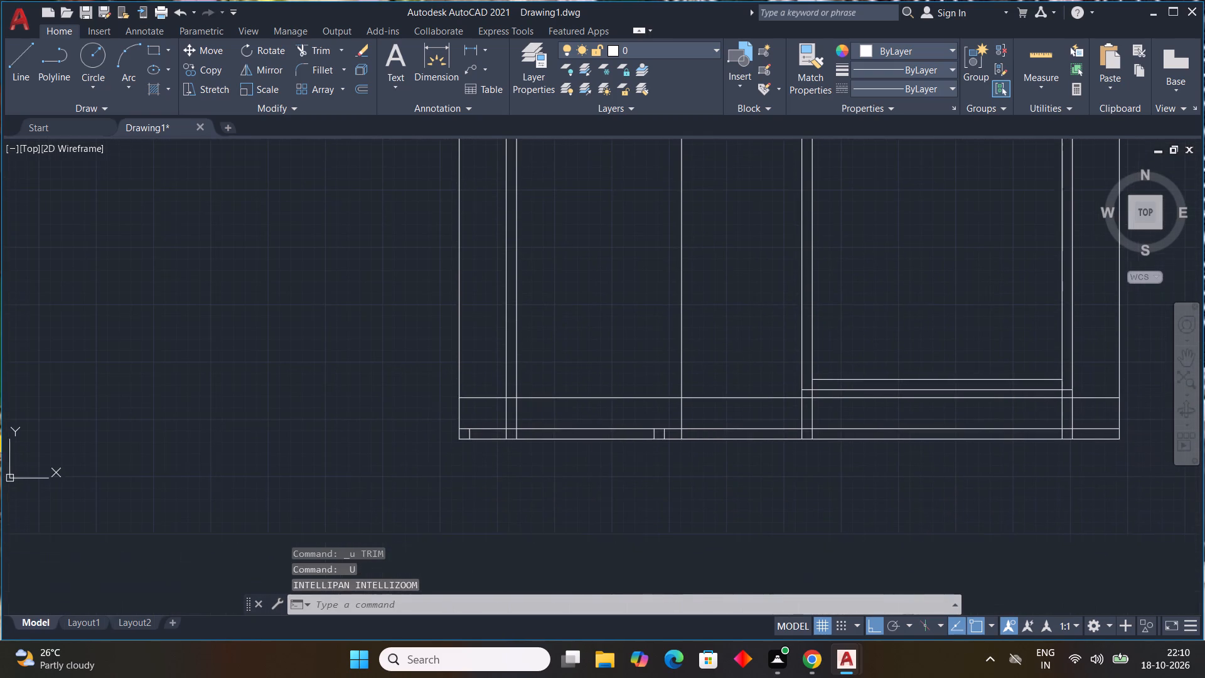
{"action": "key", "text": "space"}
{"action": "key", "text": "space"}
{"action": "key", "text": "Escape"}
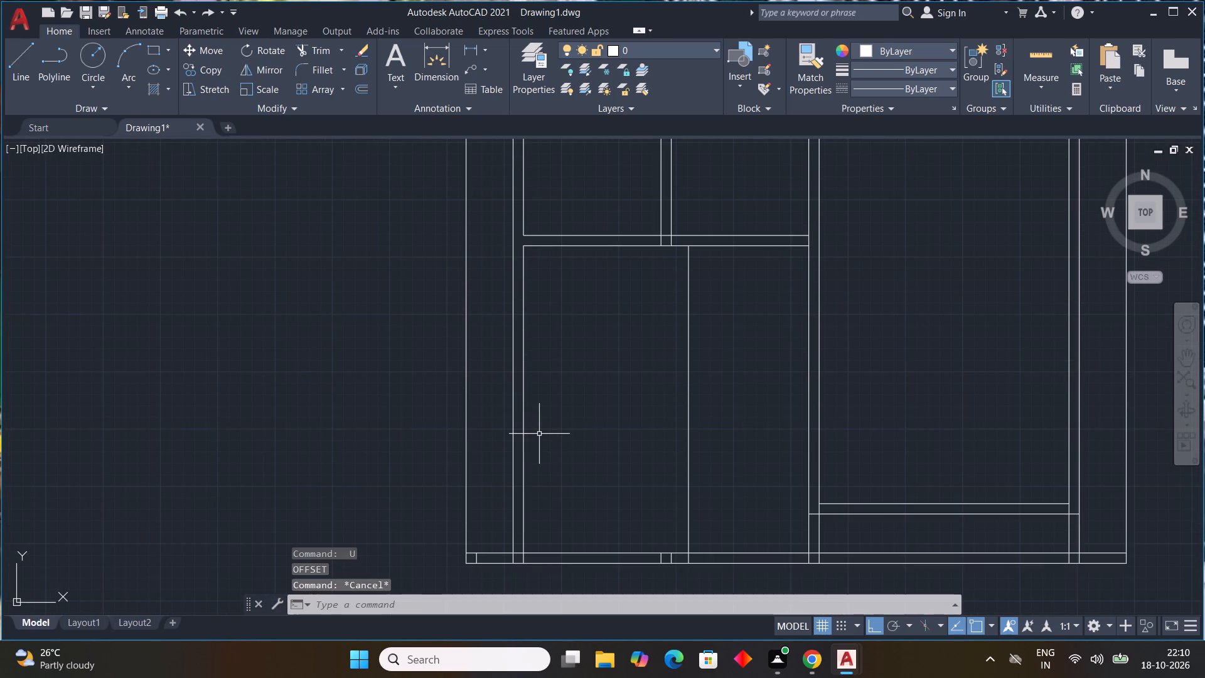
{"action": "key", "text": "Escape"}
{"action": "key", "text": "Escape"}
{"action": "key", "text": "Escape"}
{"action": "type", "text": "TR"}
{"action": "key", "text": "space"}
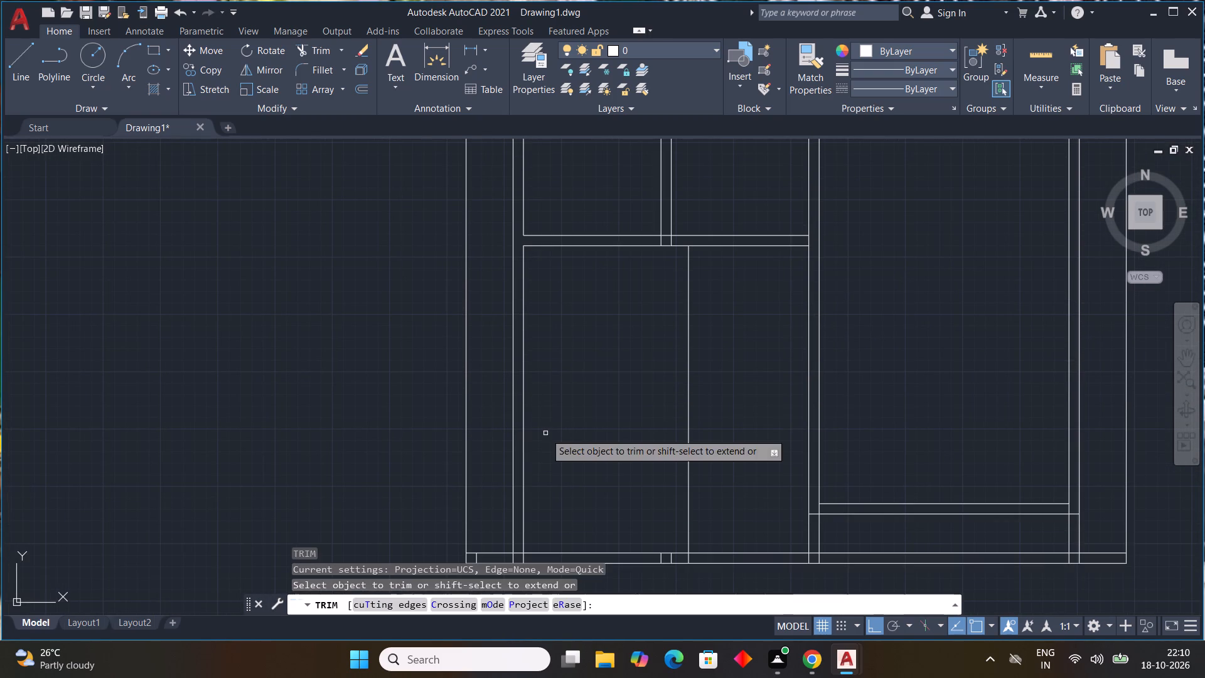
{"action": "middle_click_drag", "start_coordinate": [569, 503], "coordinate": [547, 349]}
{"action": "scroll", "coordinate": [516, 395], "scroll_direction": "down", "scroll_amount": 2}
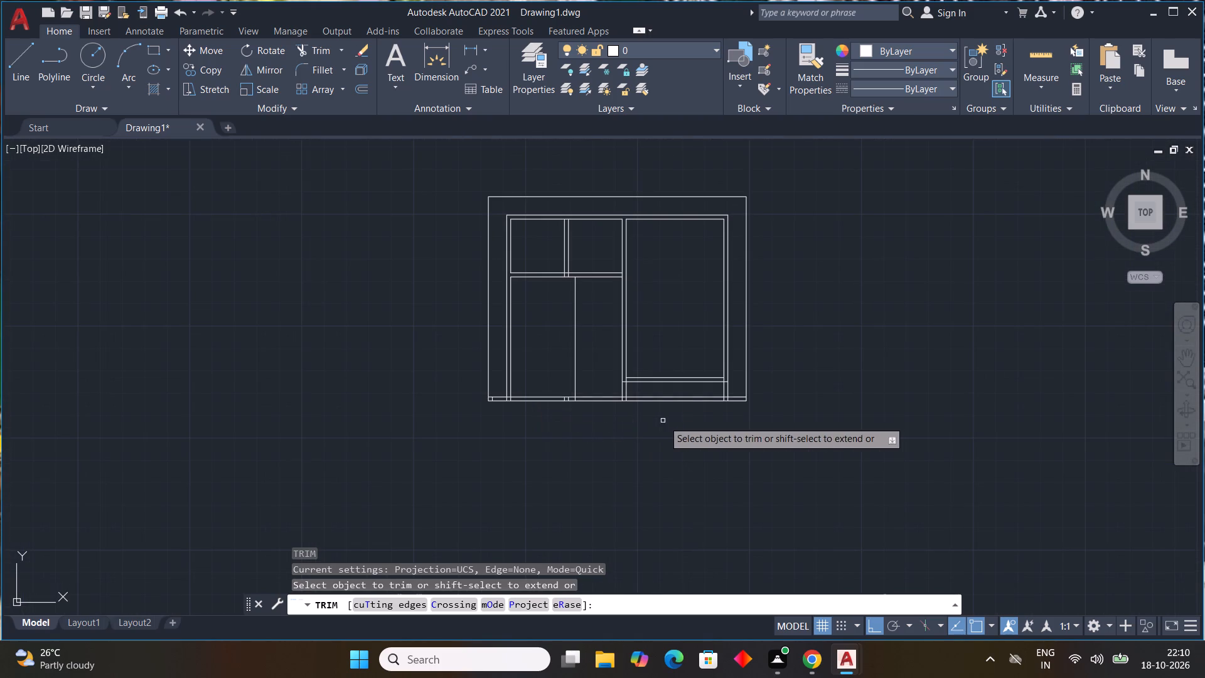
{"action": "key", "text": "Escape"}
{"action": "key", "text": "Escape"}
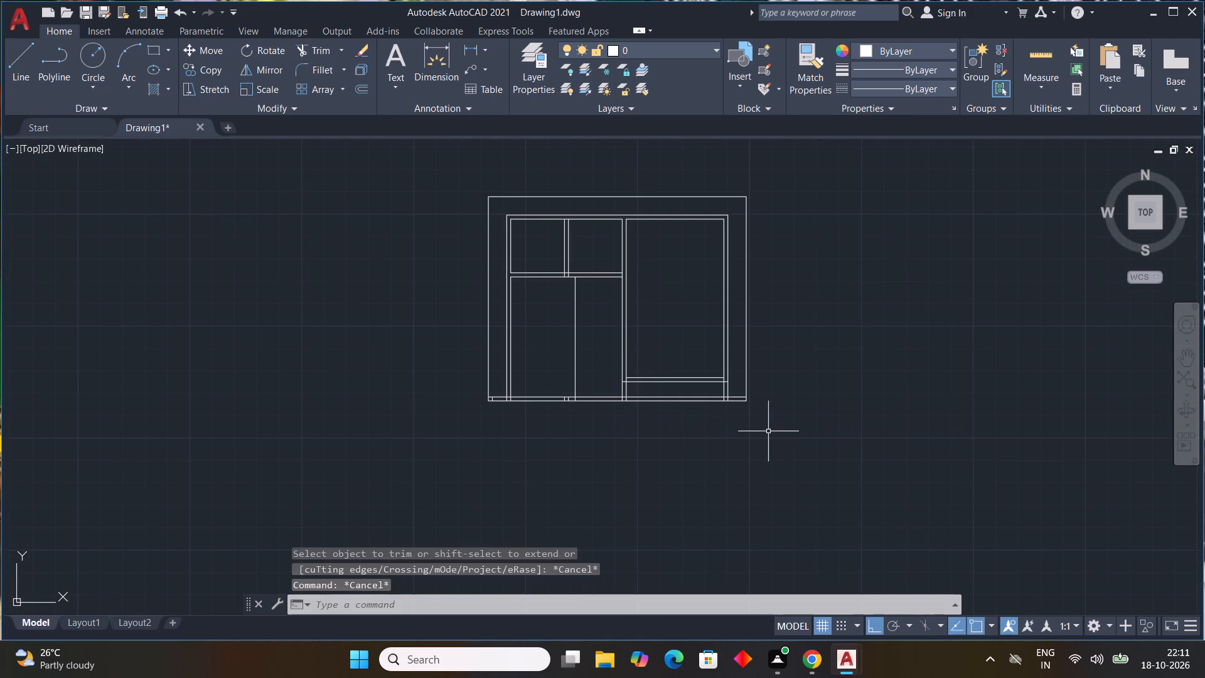
Offset the plan's outer bottom line 3'0" upward.
{"action": "key", "text": "Escape"}
{"action": "key", "text": "Escape"}
{"action": "key", "text": "Escape"}
{"action": "key", "text": "Escape"}
{"action": "type", "text": "OFF"}
{"action": "key", "text": "space"}
{"action": "type", "text": "3'0"}
{"action": "key", "text": "shift+quotedbl"}
{"action": "key", "text": "Return"}
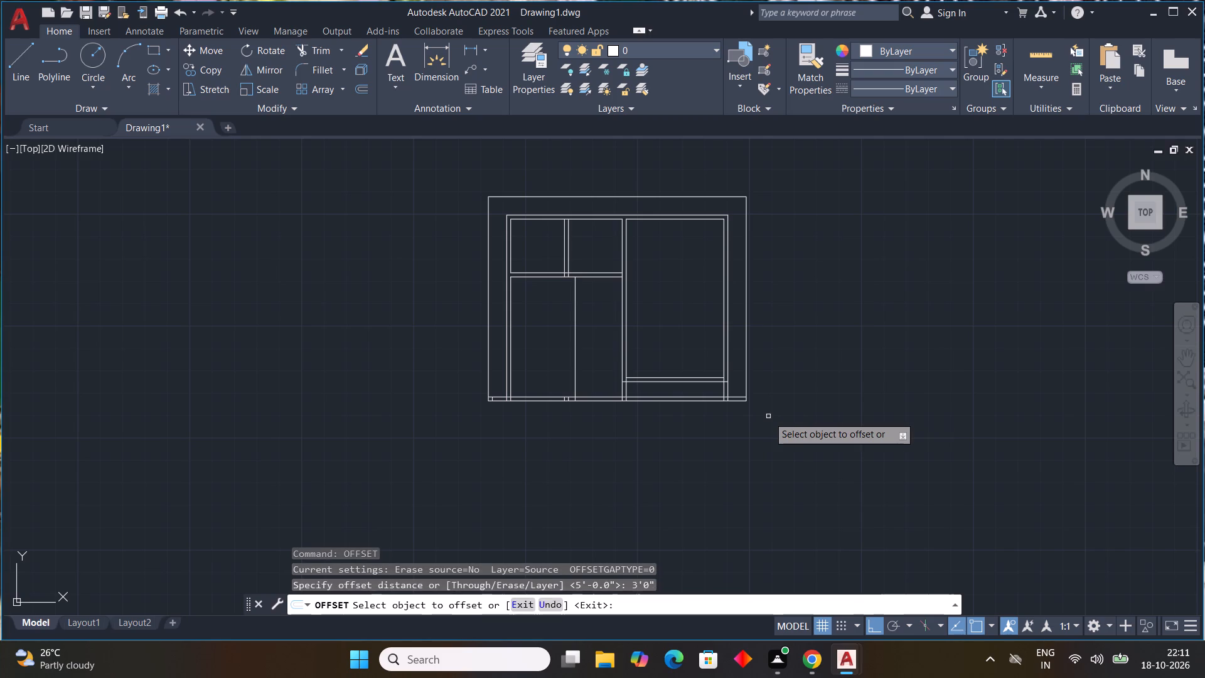
{"action": "scroll", "coordinate": [545, 426], "scroll_direction": "up", "scroll_amount": 3}
{"action": "left_click_drag", "start_coordinate": [546, 327], "coordinate": [546, 315]}
{"action": "left_click", "coordinate": [532, 284]}
{"action": "key", "text": "Escape"}
Trim the central wall's two lines below the 3'0" offset line, and that line's portion right of the wall.
{"action": "middle_click_drag", "start_coordinate": [874, 406], "coordinate": [857, 483]}
{"action": "key", "text": "t"}
{"action": "key", "text": "r"}
{"action": "key", "text": "space"}
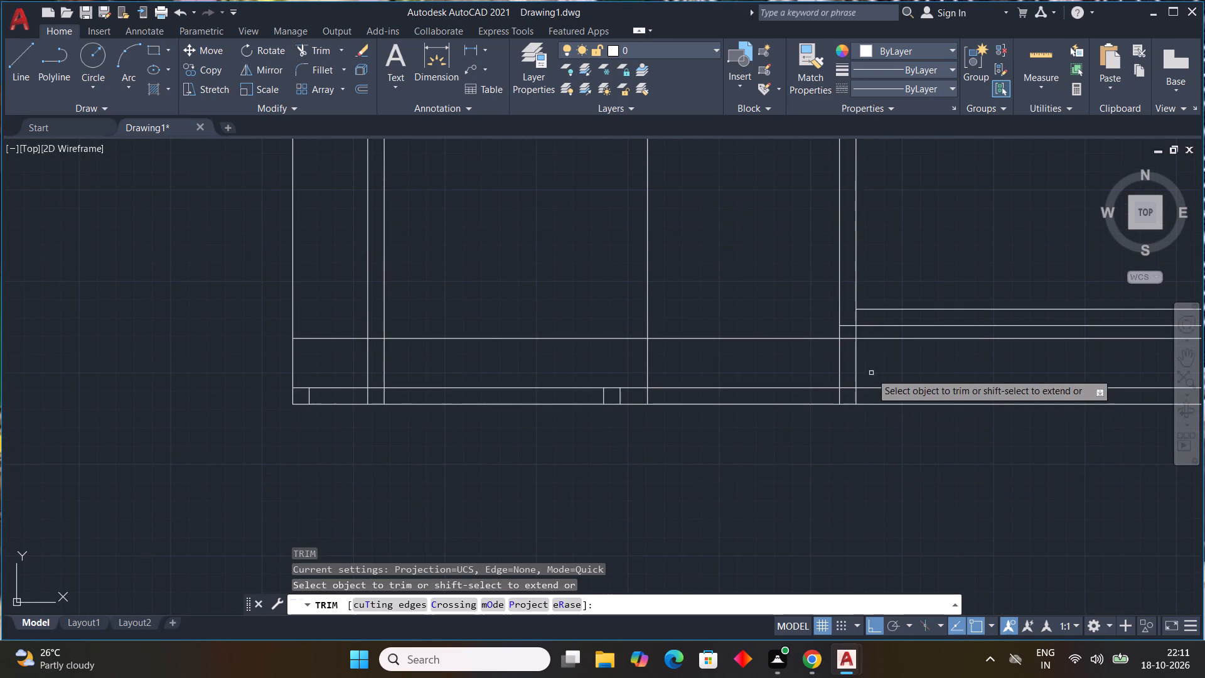
{"action": "left_click_drag", "start_coordinate": [871, 373], "coordinate": [830, 372]}
{"action": "left_click", "coordinate": [892, 340]}
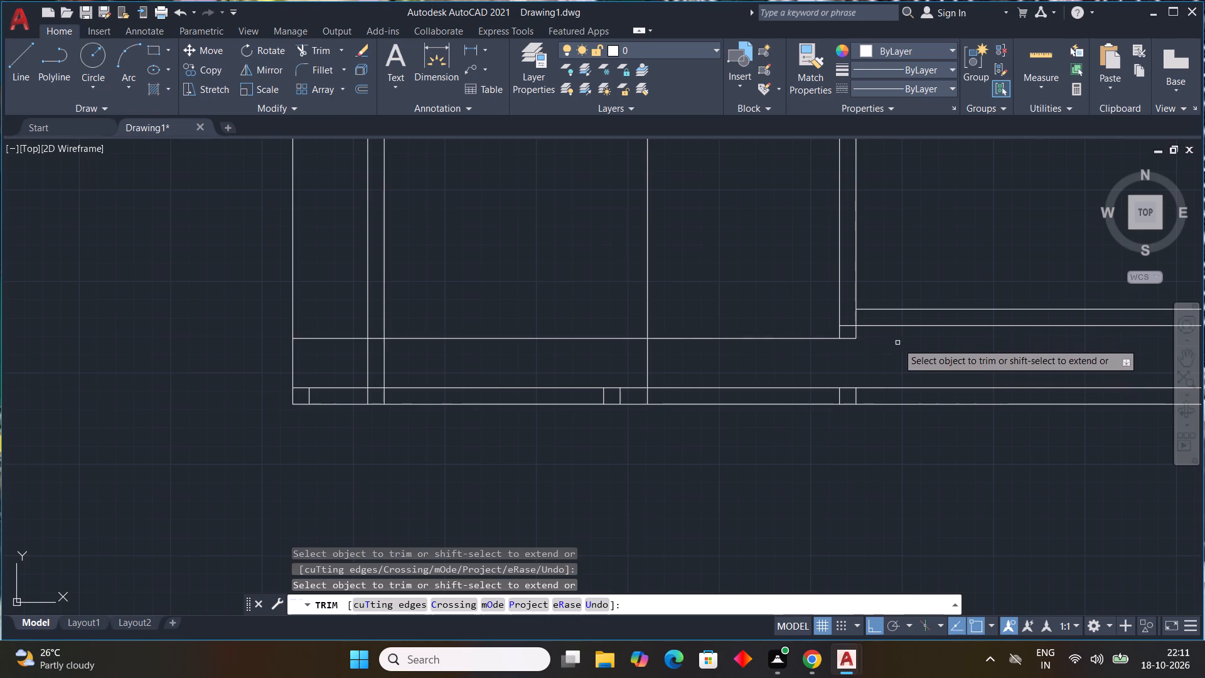
Trim away the old inner bottom line, the stubs and the right wall's extensions below the right-hand room.
{"action": "scroll", "coordinate": [896, 411], "scroll_direction": "down", "scroll_amount": 1}
{"action": "left_click_drag", "start_coordinate": [992, 389], "coordinate": [946, 393]}
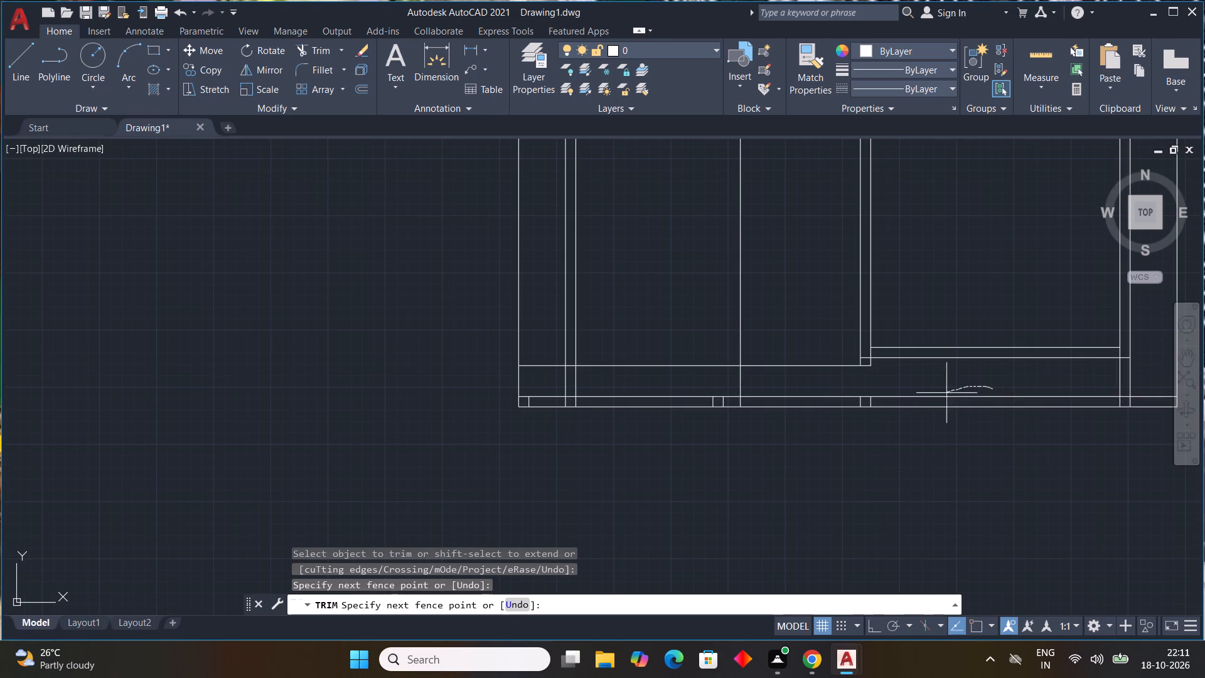
{"action": "left_click_drag", "start_coordinate": [946, 393], "coordinate": [852, 399]}
{"action": "middle_click_drag", "start_coordinate": [931, 451], "coordinate": [707, 473]}
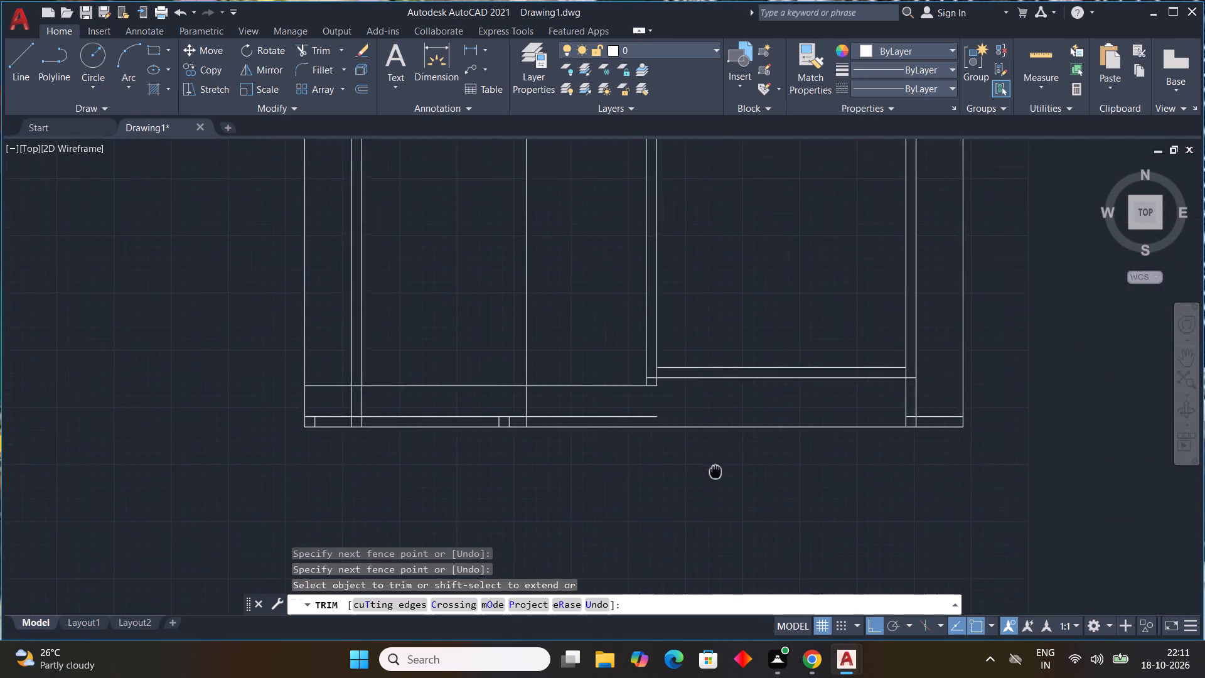
{"action": "middle_click_drag", "start_coordinate": [707, 473], "coordinate": [683, 477]}
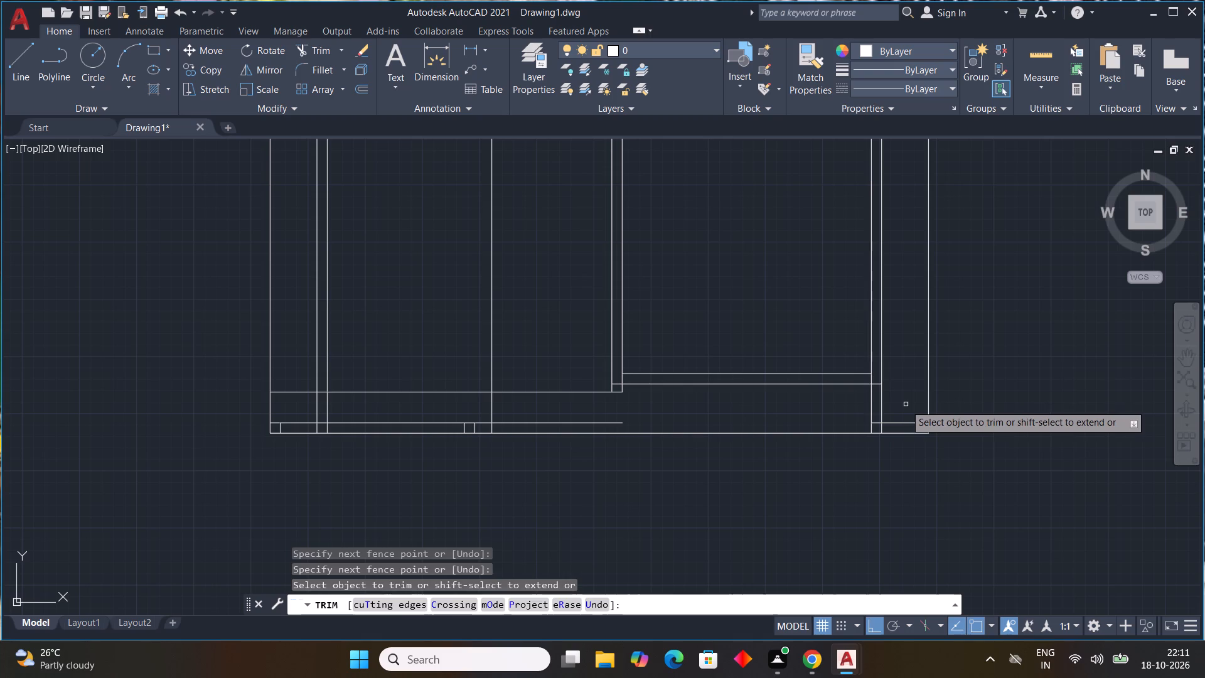
{"action": "left_click_drag", "start_coordinate": [902, 404], "coordinate": [814, 400]}
{"action": "left_click_drag", "start_coordinate": [899, 416], "coordinate": [874, 429]}
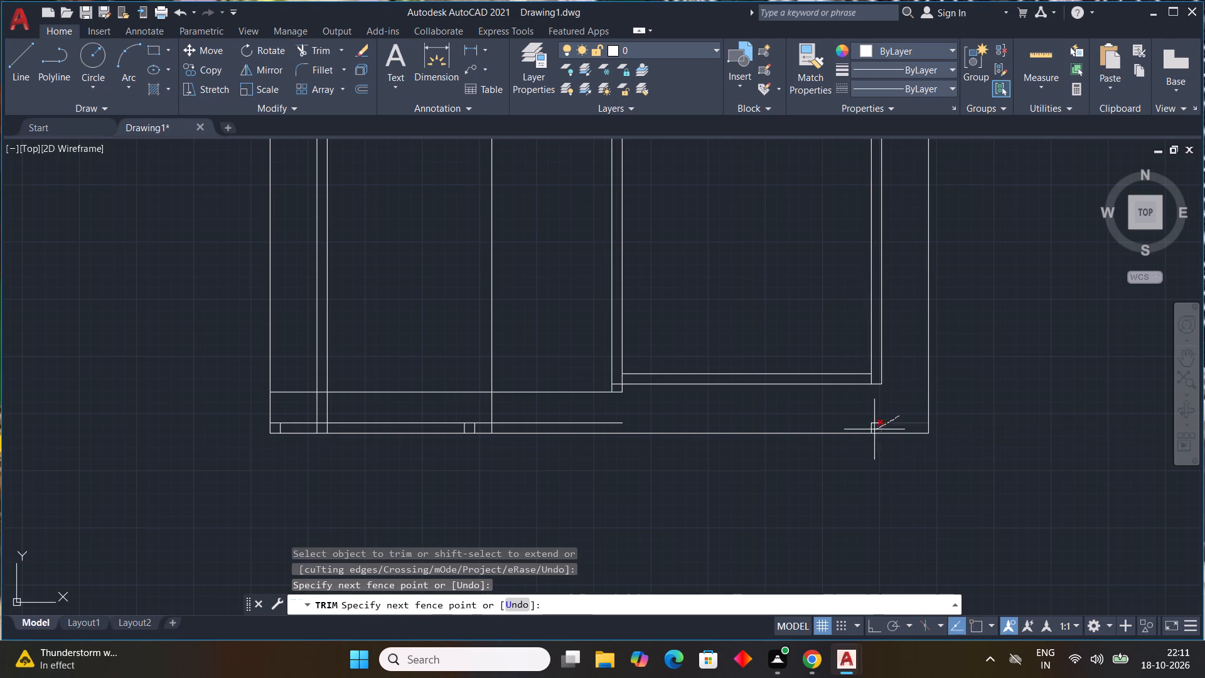
{"action": "left_click_drag", "start_coordinate": [874, 429], "coordinate": [869, 424]}
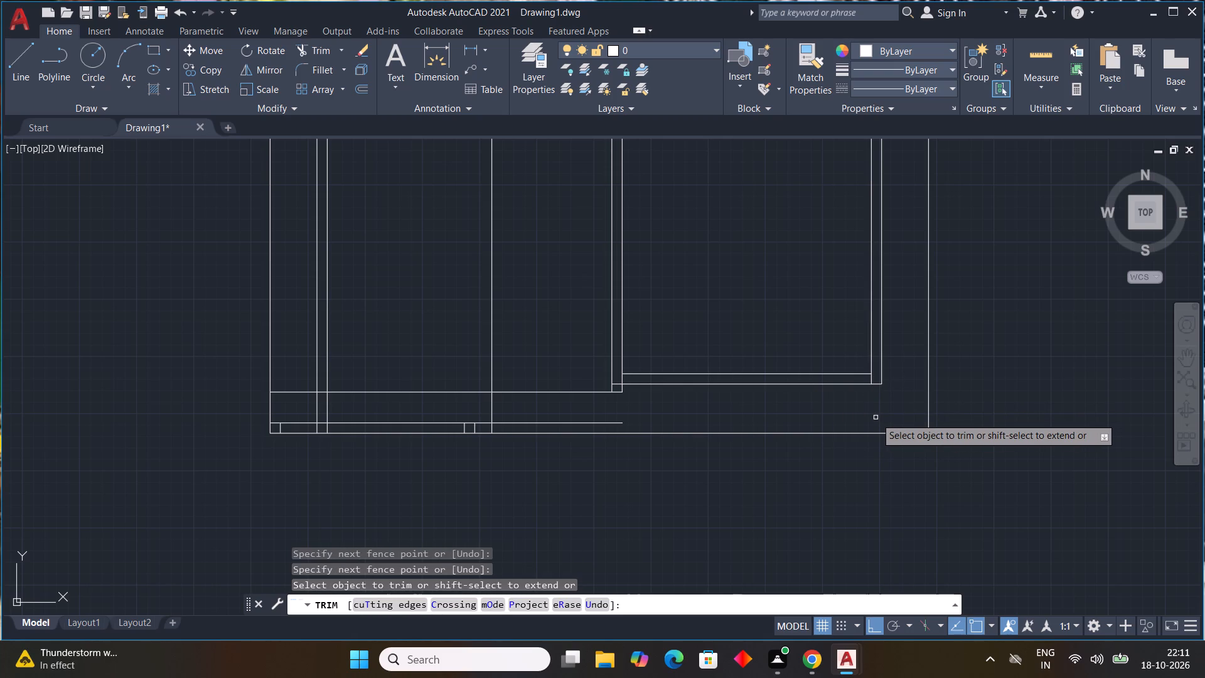
Trim away the old inner bottom line, its stubs and the single vertical partition line's extension below the lower-left room.
{"action": "scroll", "coordinate": [508, 411], "scroll_direction": "down", "scroll_amount": 1}
{"action": "middle_click_drag", "start_coordinate": [522, 408], "coordinate": [619, 387]}
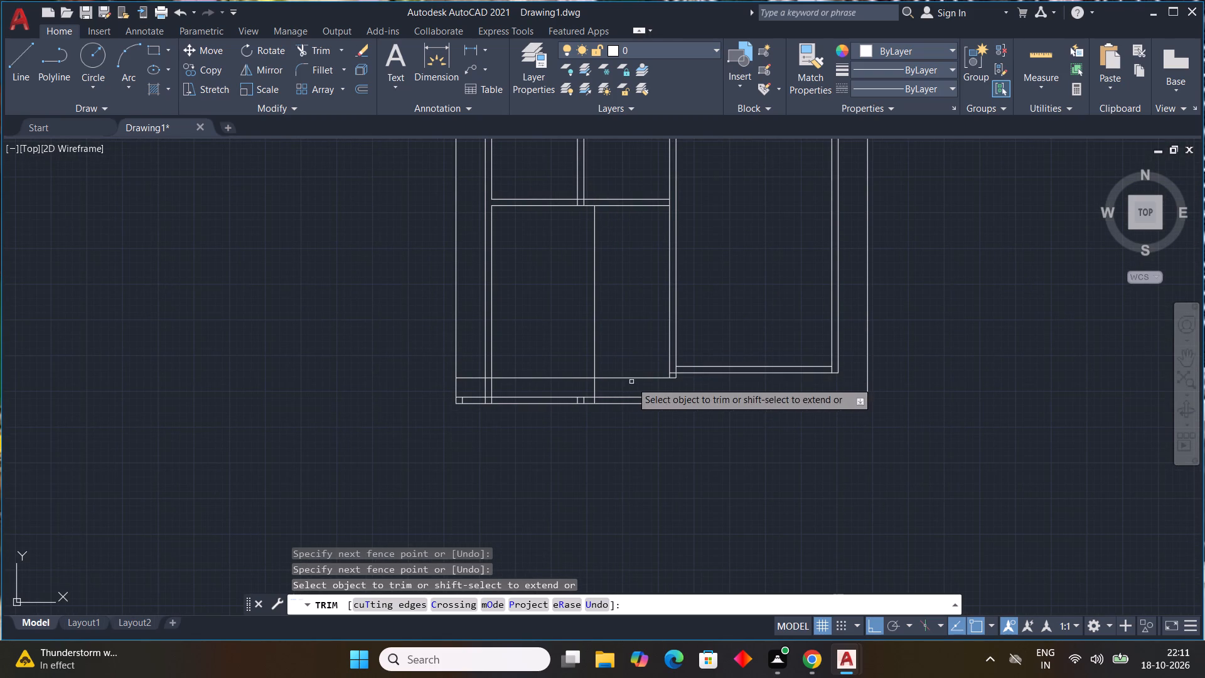
{"action": "left_click", "coordinate": [635, 394]}
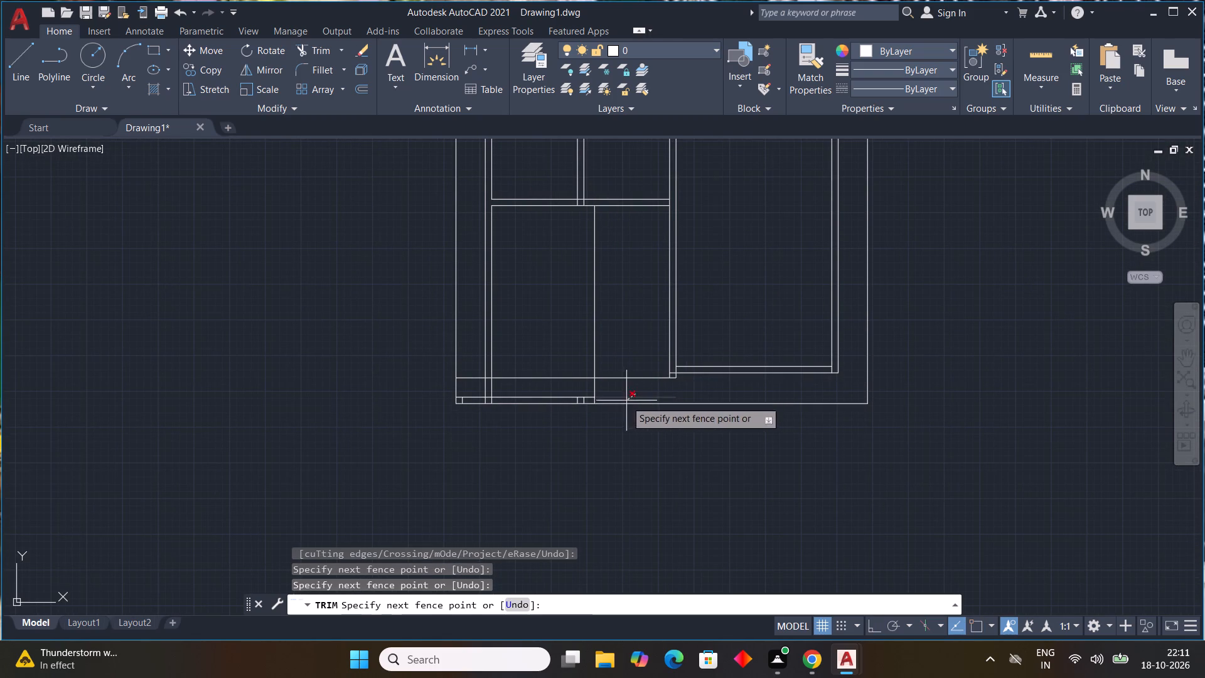
{"action": "left_click", "coordinate": [624, 399]}
{"action": "left_click_drag", "start_coordinate": [602, 398], "coordinate": [572, 395]}
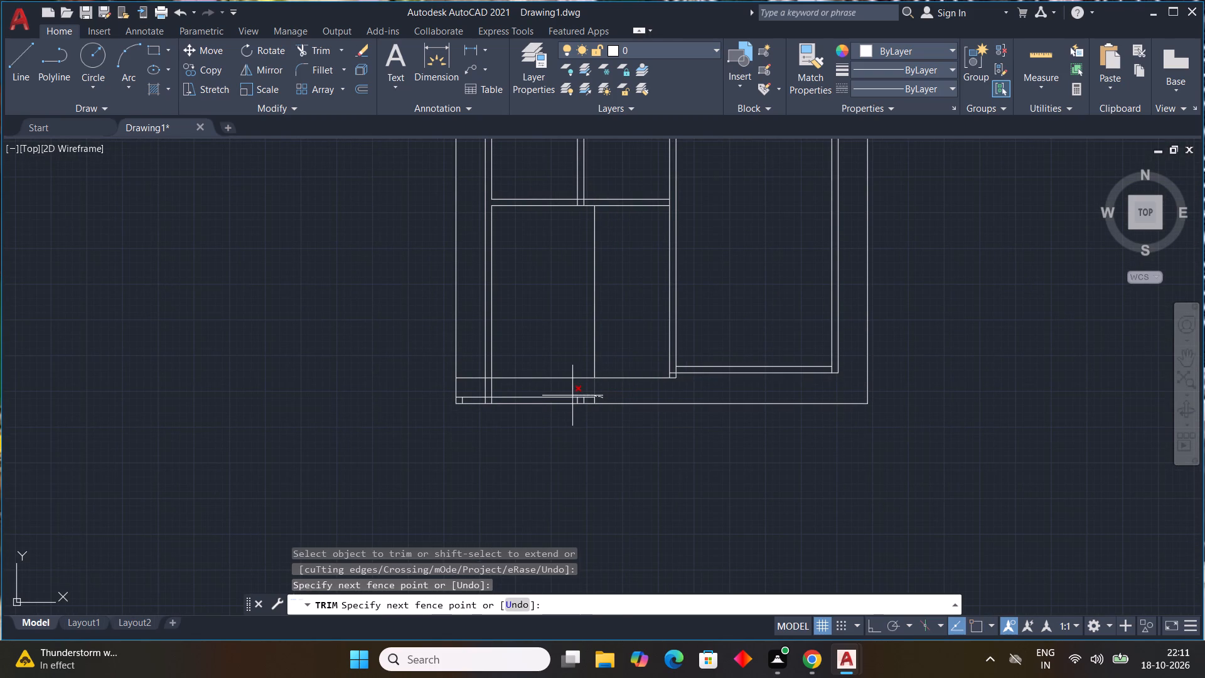
{"action": "left_click_drag", "start_coordinate": [572, 395], "coordinate": [584, 399]}
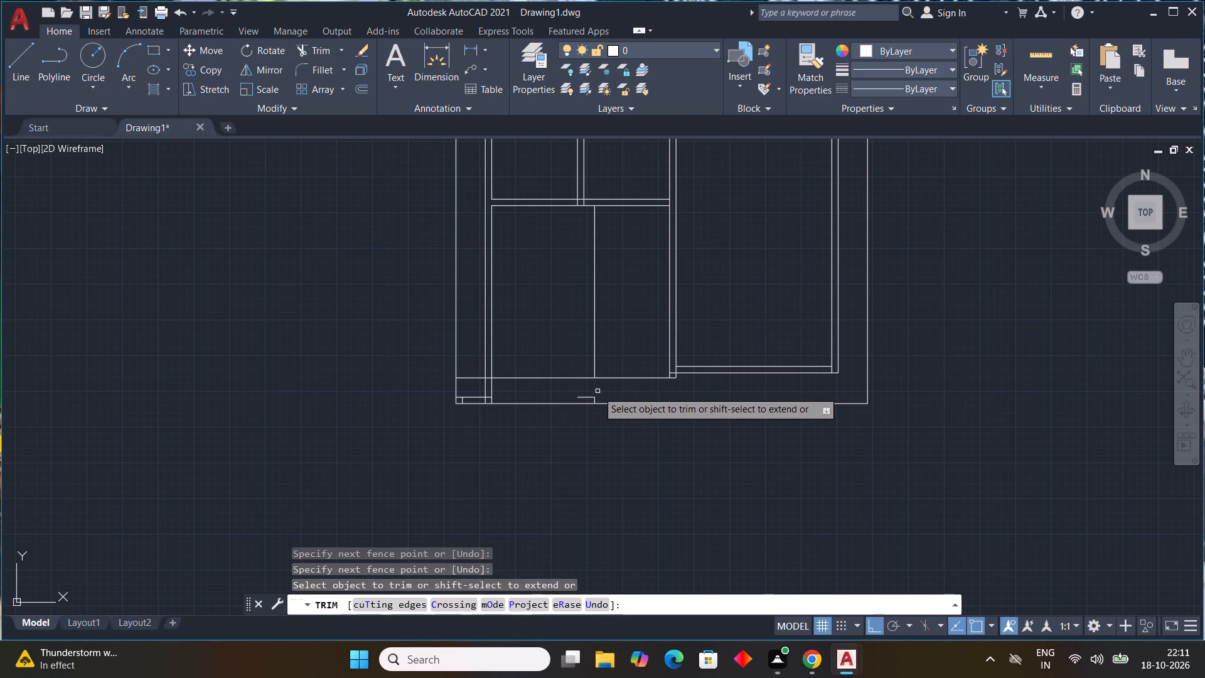
{"action": "scroll", "coordinate": [601, 394], "scroll_direction": "up", "scroll_amount": 3}
{"action": "middle_click_drag", "start_coordinate": [616, 389], "coordinate": [714, 360]}
{"action": "left_click_drag", "start_coordinate": [672, 382], "coordinate": [647, 380]}
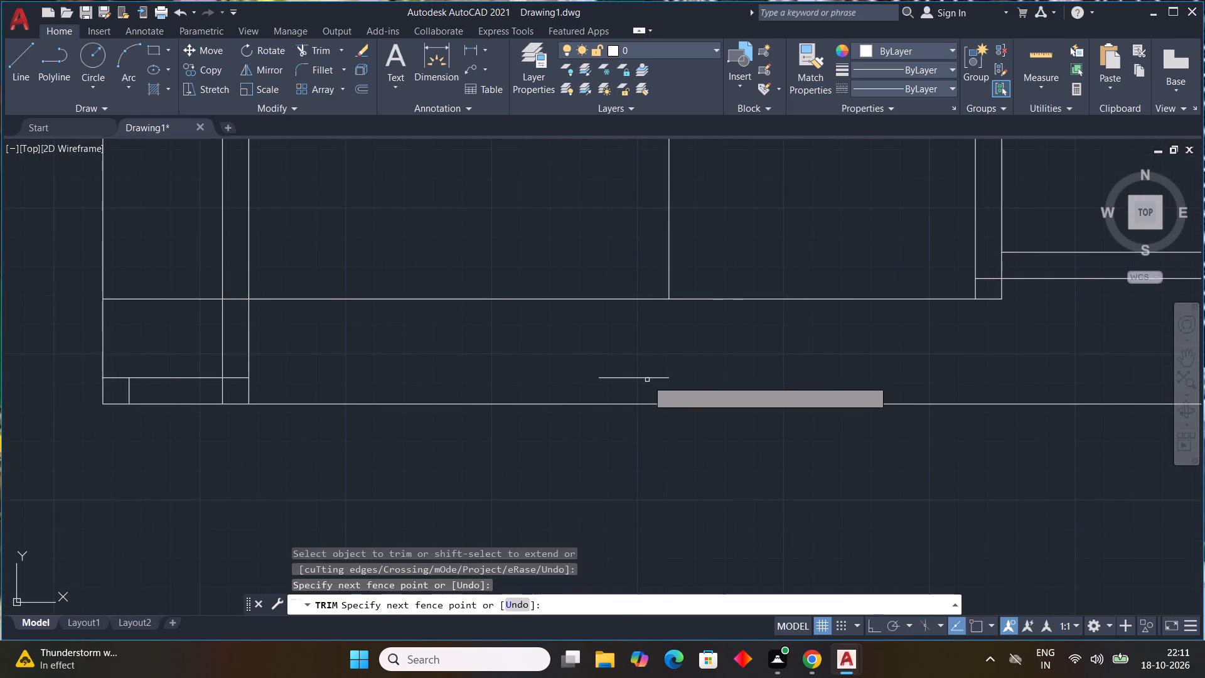
{"action": "left_click_drag", "start_coordinate": [648, 370], "coordinate": [646, 382]}
{"action": "scroll", "coordinate": [653, 378], "scroll_direction": "down", "scroll_amount": 1}
{"action": "middle_click_drag", "start_coordinate": [654, 379], "coordinate": [731, 374]}
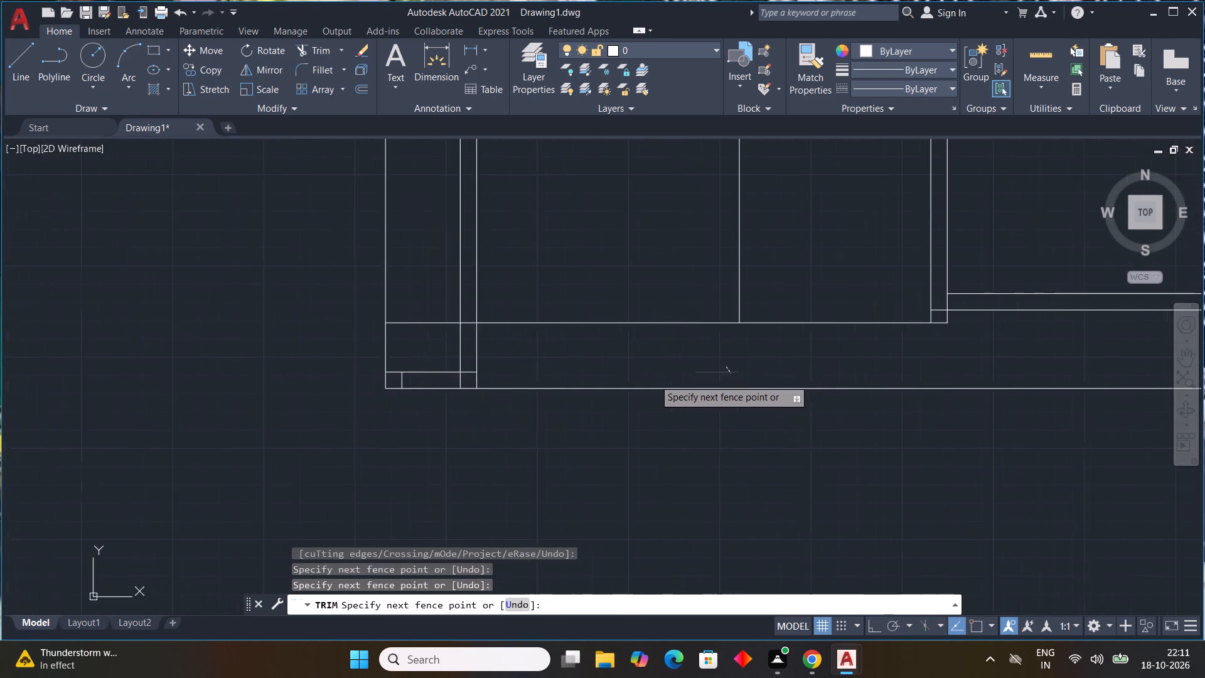
{"action": "middle_click_drag", "start_coordinate": [731, 374], "coordinate": [779, 372]}
{"action": "left_click", "coordinate": [752, 379]}
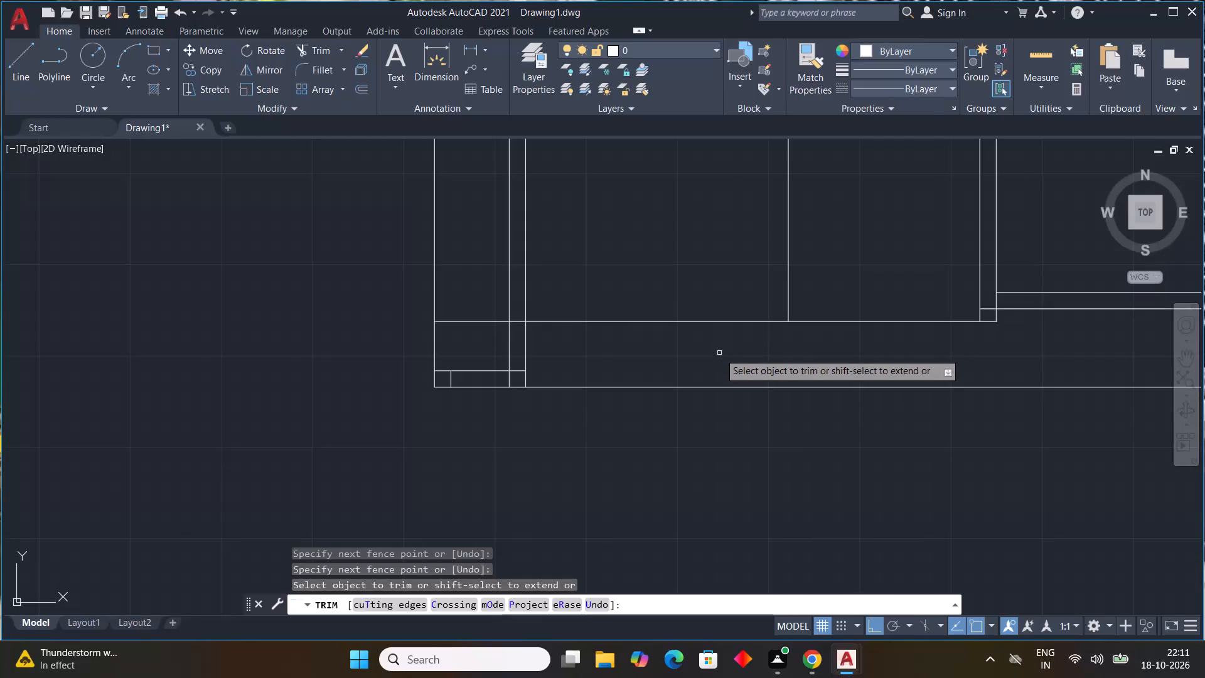
Trim the left wall's extensions, the leftover pieces in the lower-left corner and the 3'0" offset line's overhang beyond the left wall.
{"action": "left_click_drag", "start_coordinate": [543, 353], "coordinate": [459, 350]}
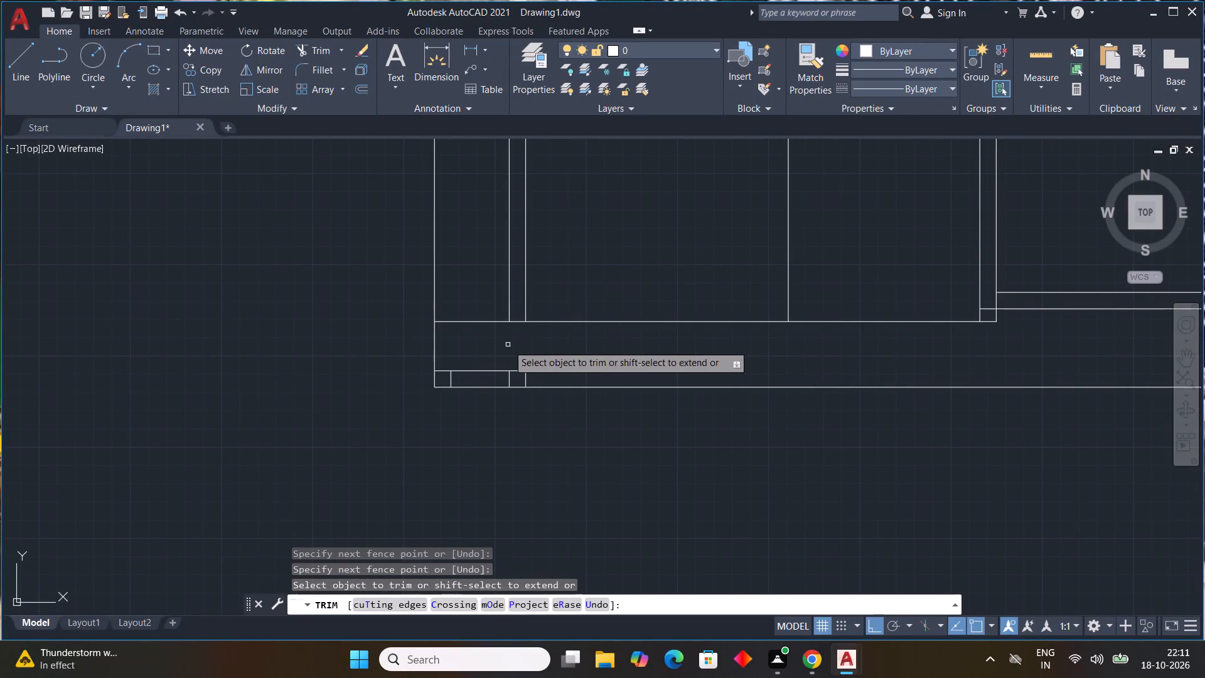
{"action": "left_click_drag", "start_coordinate": [541, 374], "coordinate": [459, 377]}
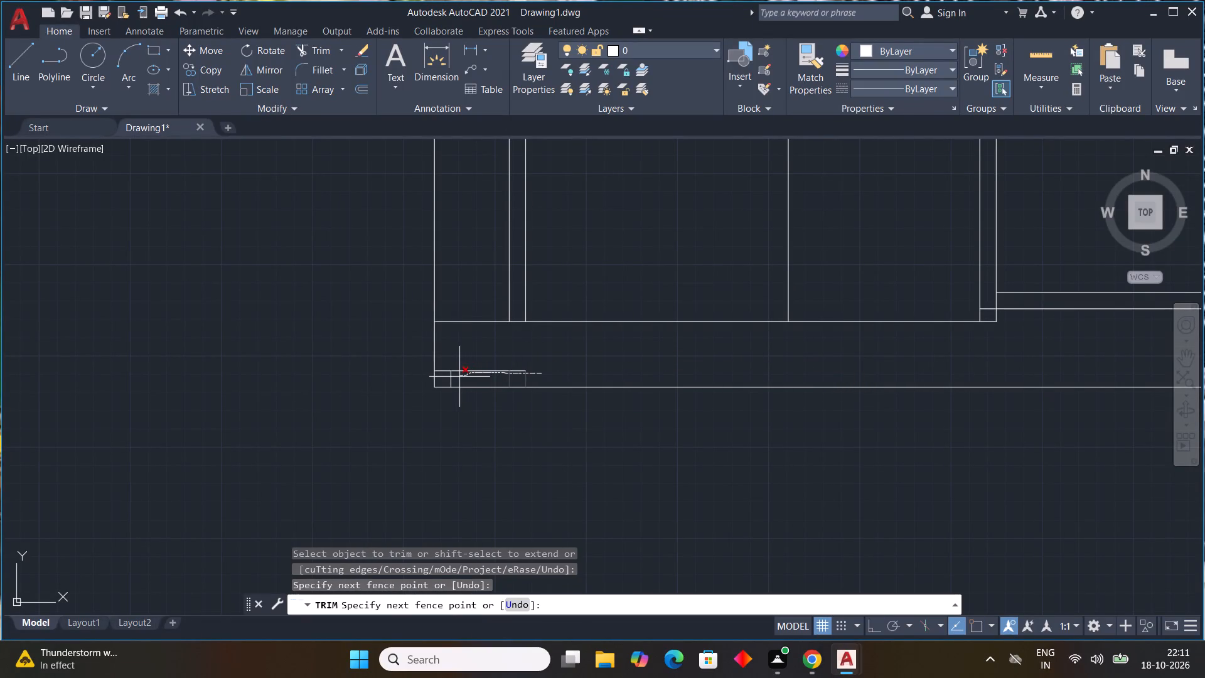
{"action": "left_click_drag", "start_coordinate": [459, 377], "coordinate": [441, 379]}
{"action": "left_click_drag", "start_coordinate": [461, 362], "coordinate": [462, 363]}
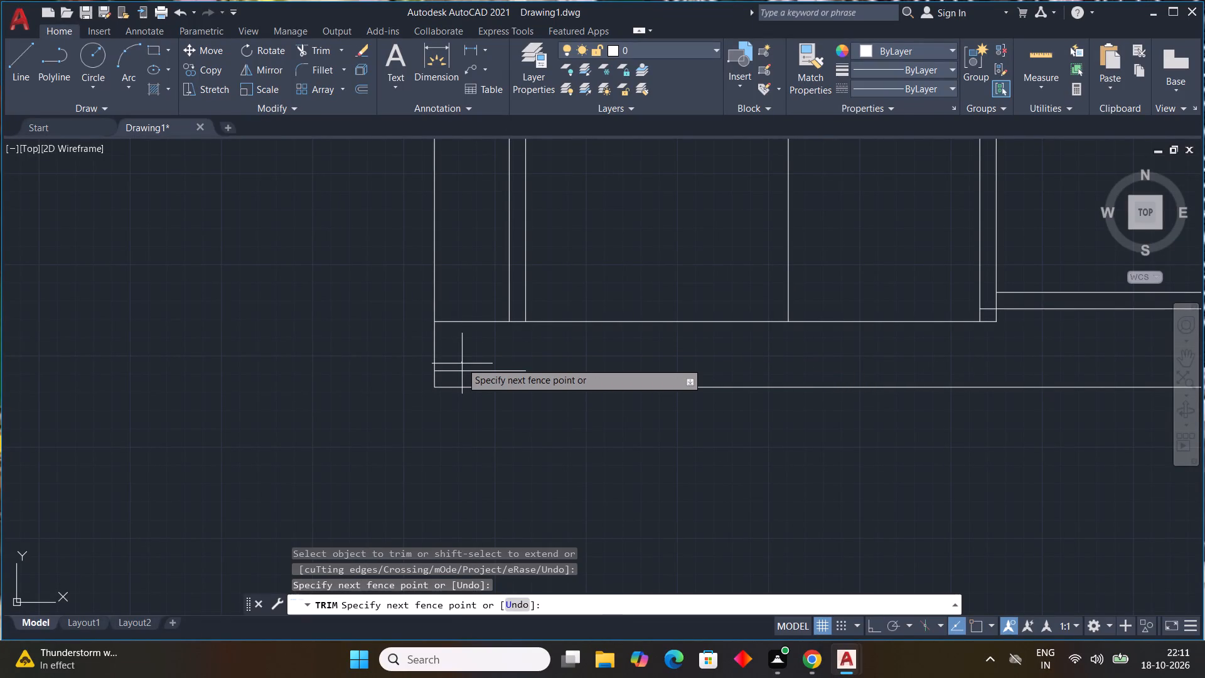
{"action": "left_click_drag", "start_coordinate": [462, 363], "coordinate": [468, 374]}
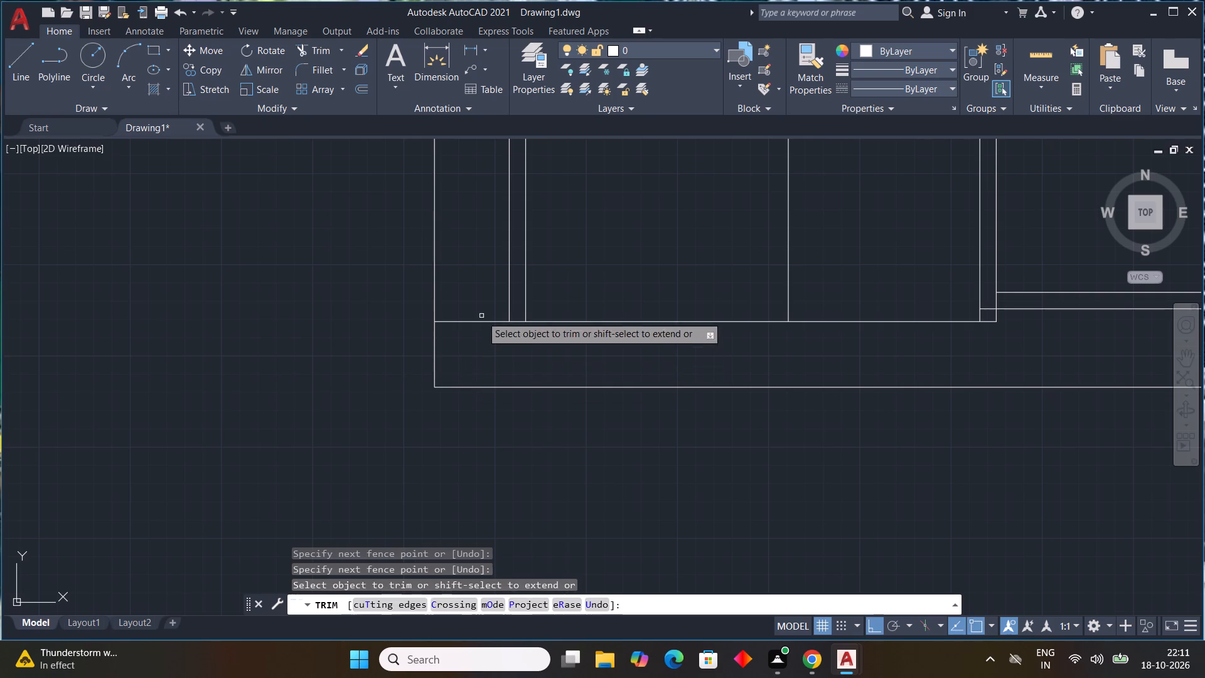
{"action": "left_click_drag", "start_coordinate": [481, 315], "coordinate": [479, 344]}
{"action": "scroll", "coordinate": [670, 320], "scroll_direction": "down", "scroll_amount": 2}
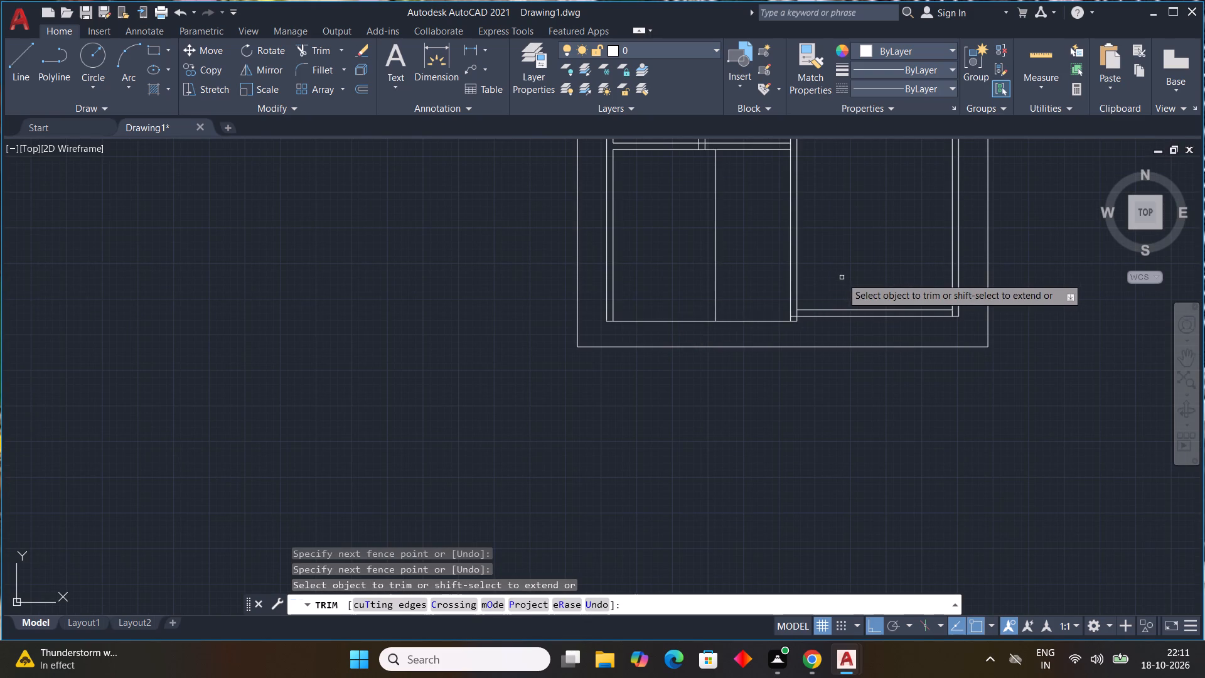
{"action": "key", "text": "Escape"}
{"action": "key", "text": "Escape"}
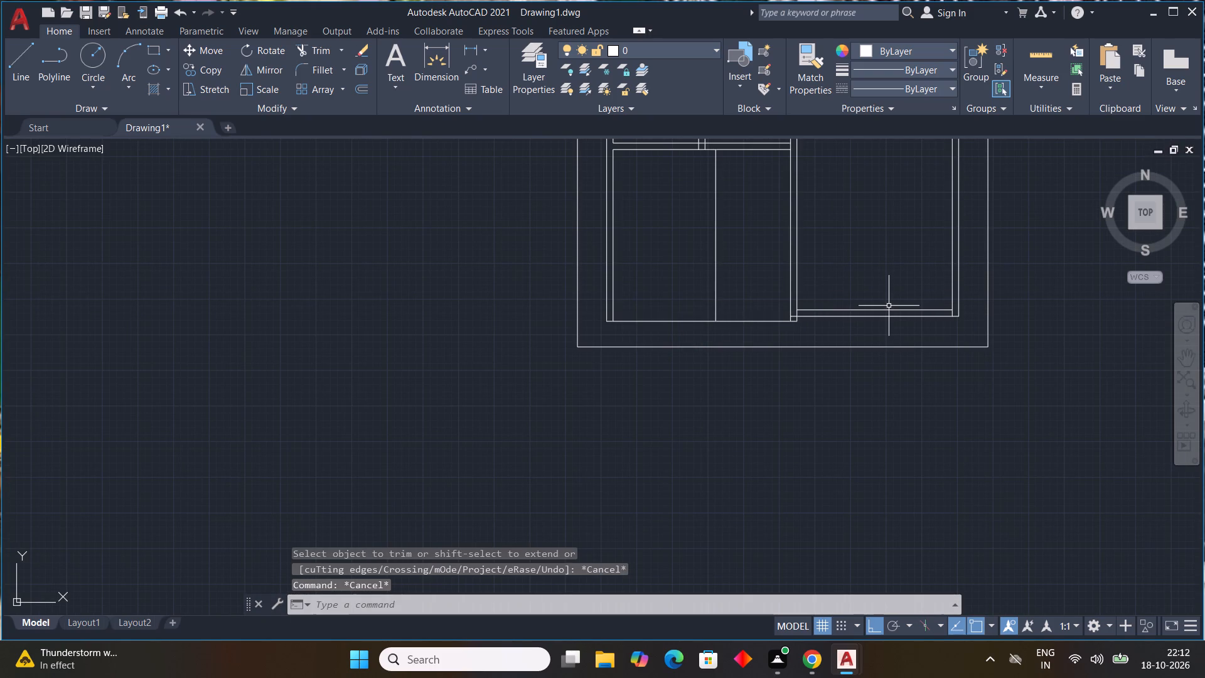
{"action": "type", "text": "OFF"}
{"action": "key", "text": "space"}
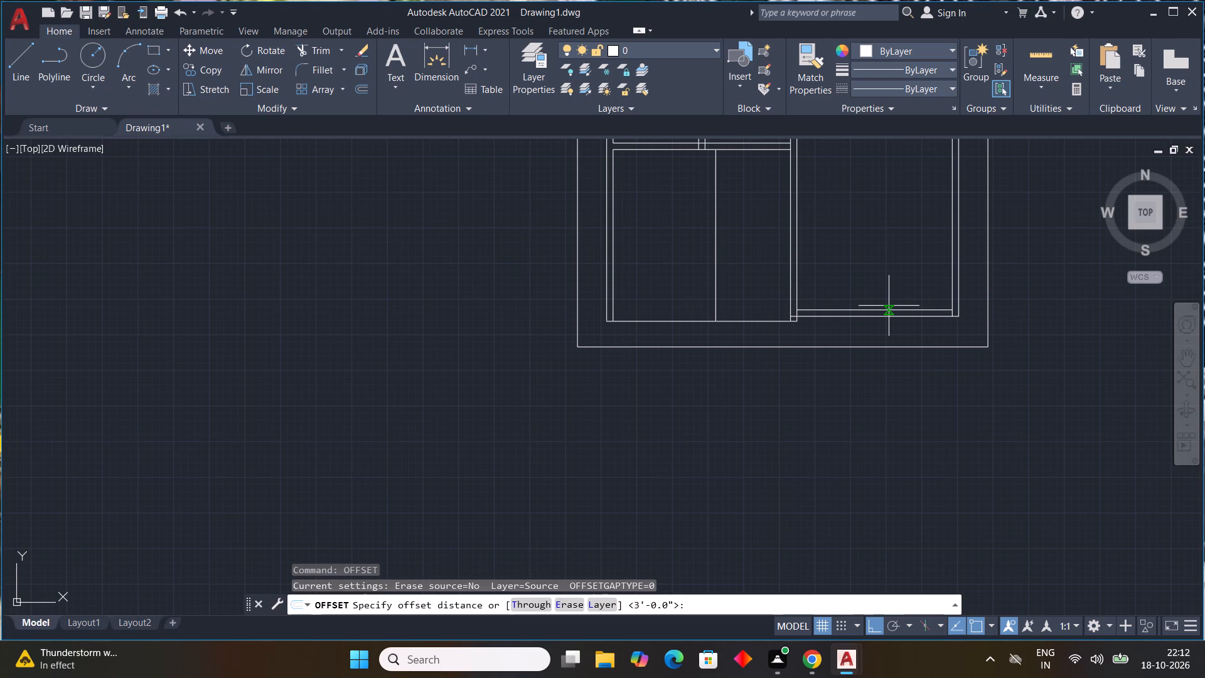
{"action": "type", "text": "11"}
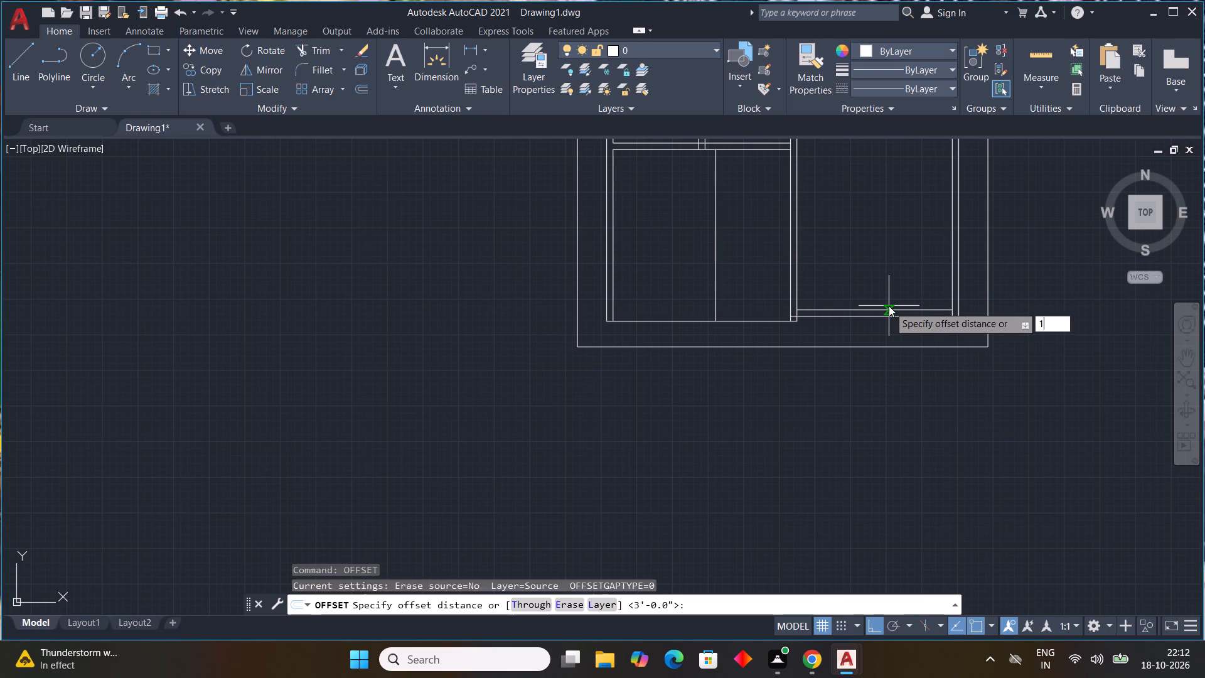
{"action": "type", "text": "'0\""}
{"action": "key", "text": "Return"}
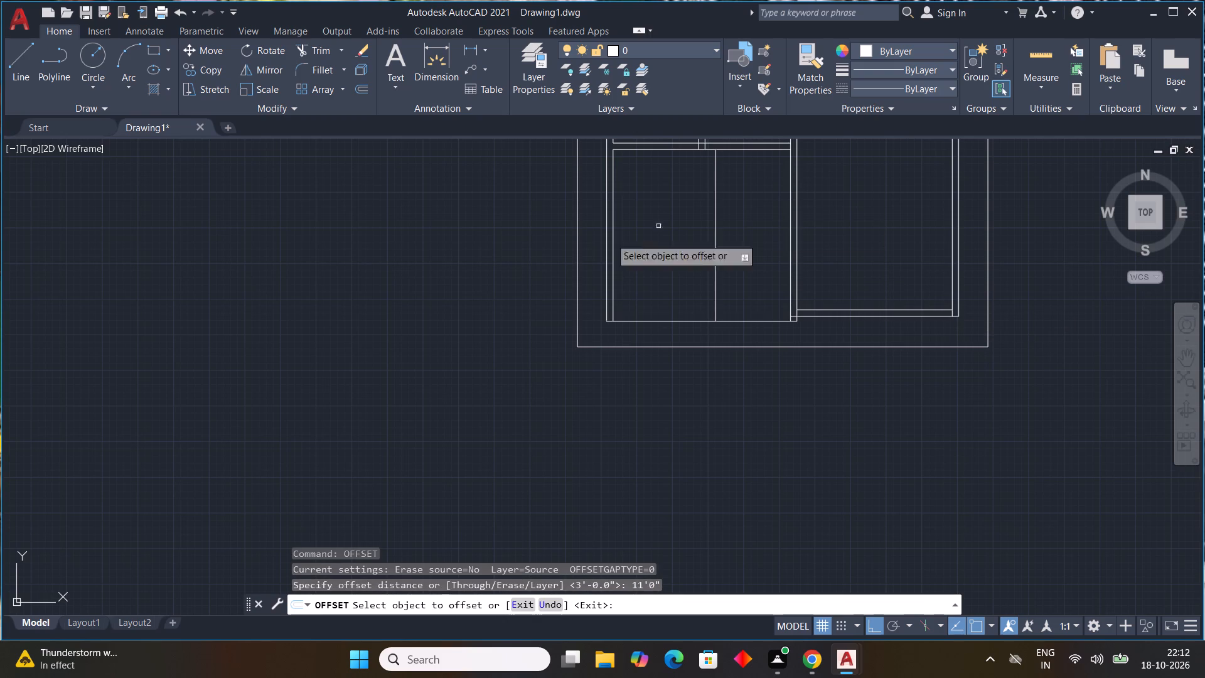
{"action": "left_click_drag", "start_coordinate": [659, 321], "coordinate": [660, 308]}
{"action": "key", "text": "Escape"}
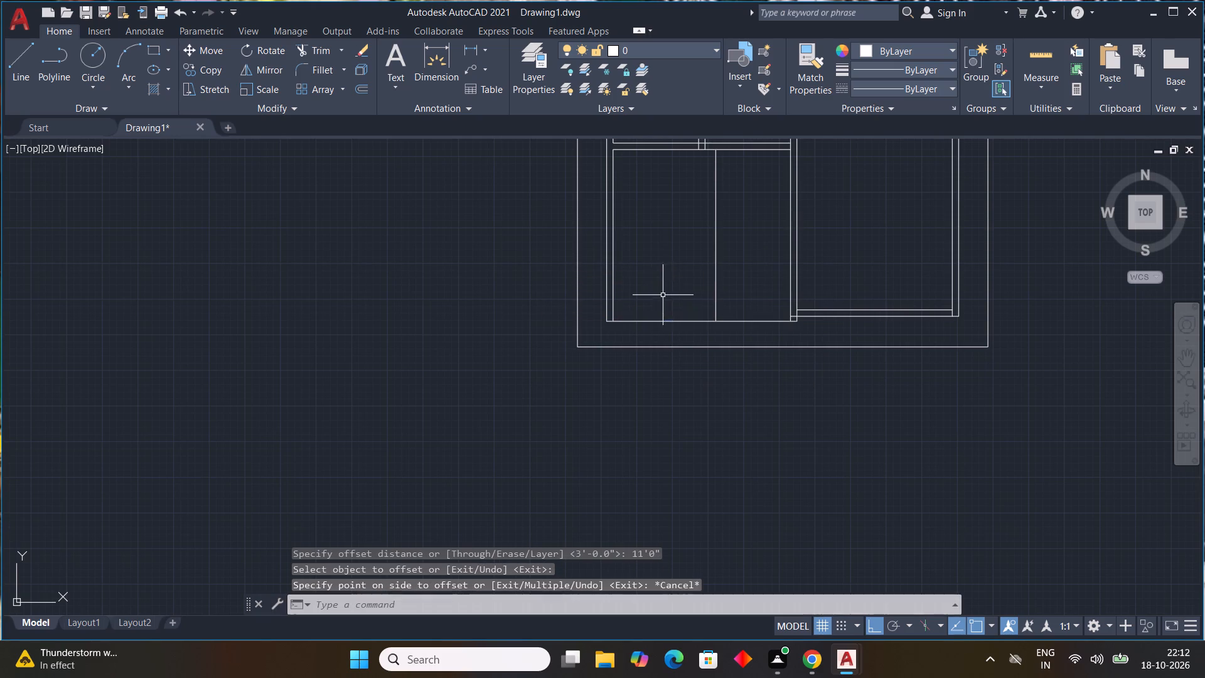
Offset the outer bottom line of the lower-left rooms 9" inward.
{"action": "type", "text": "OFF 9\""}
{"action": "key", "text": "Return"}
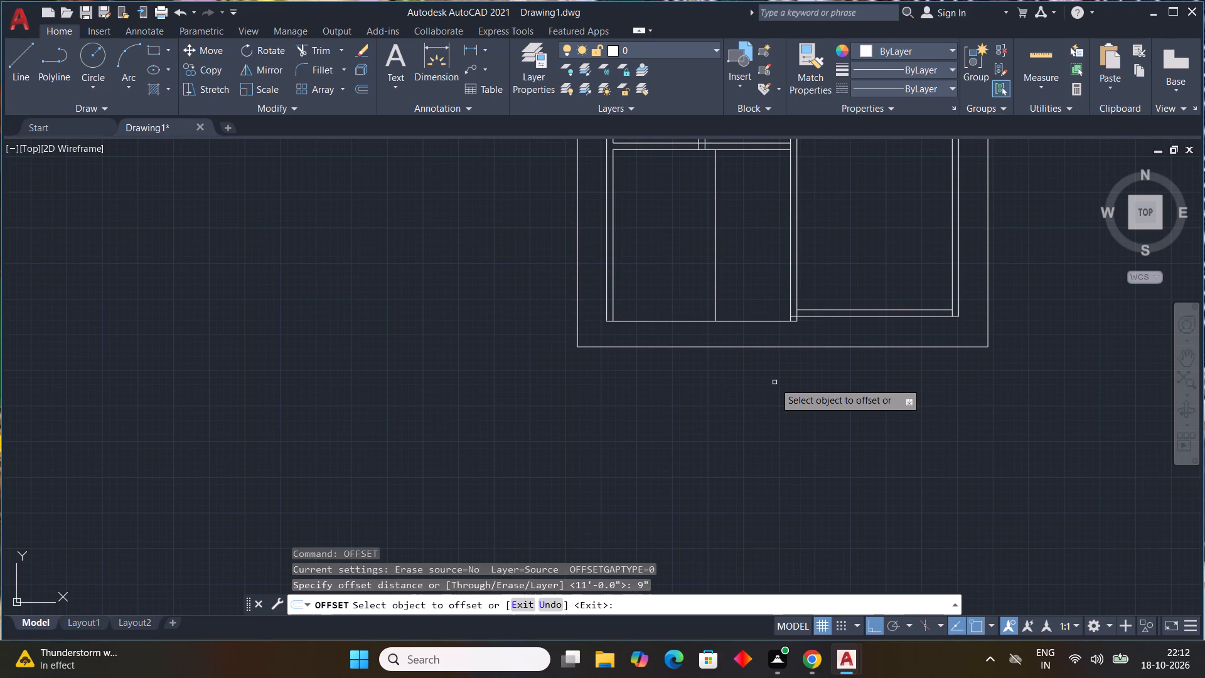
{"action": "left_click", "coordinate": [689, 322]}
{"action": "left_click", "coordinate": [691, 311]}
{"action": "key", "text": "Escape"}
{"action": "key", "text": "Escape"}
{"action": "key", "text": "Escape"}
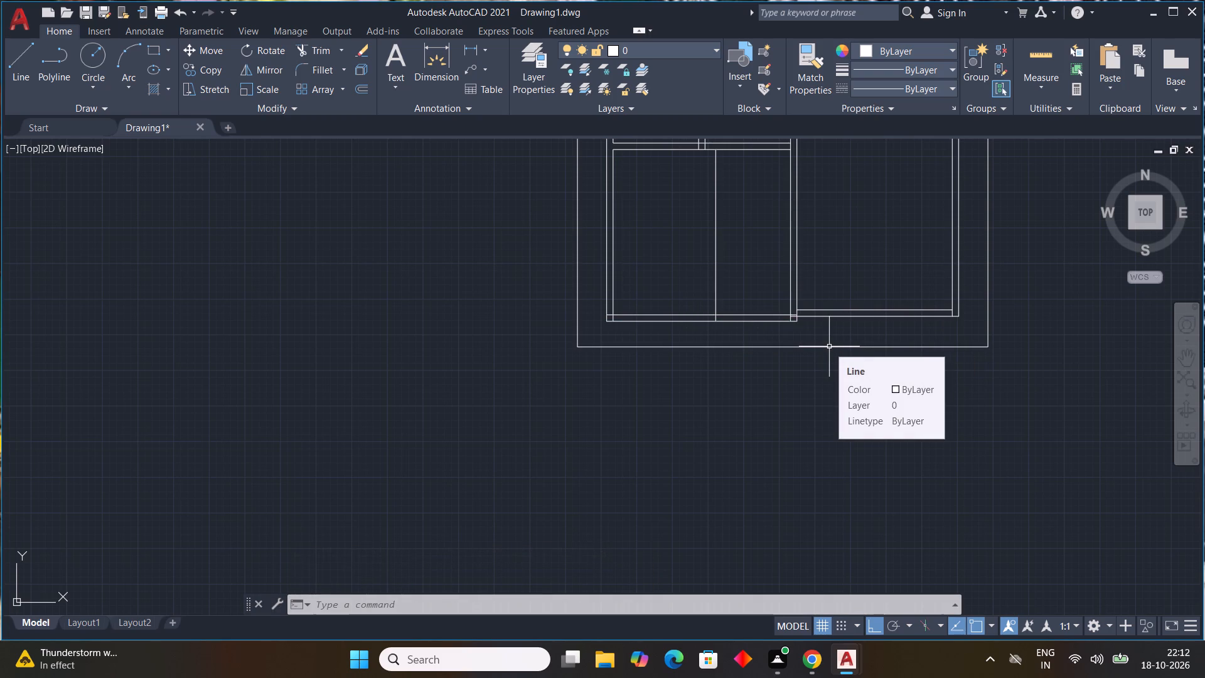
Trim the inner wall lines' overlapping stubs at the lower-left corner of the plan.
{"action": "scroll", "coordinate": [728, 279], "scroll_direction": "down", "scroll_amount": 1}
{"action": "middle_click_drag", "start_coordinate": [728, 281], "coordinate": [661, 391]}
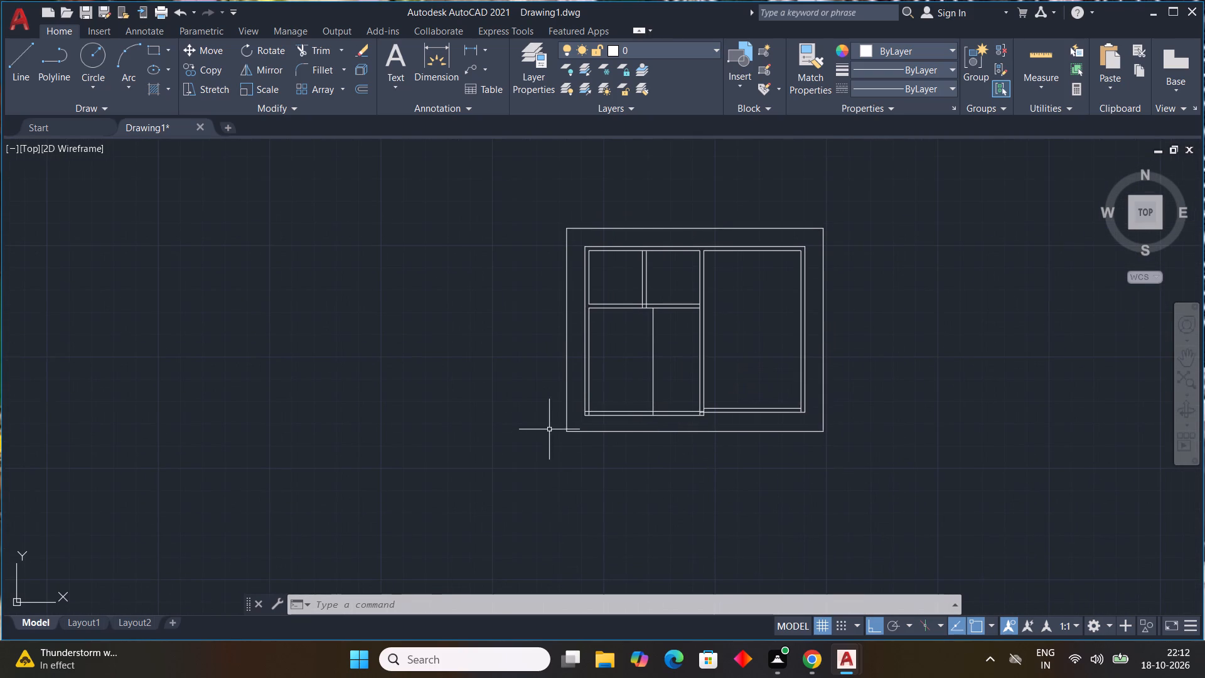
{"action": "type", "text": "TR"}
{"action": "key", "text": "space"}
{"action": "scroll", "coordinate": [591, 409], "scroll_direction": "up", "scroll_amount": 4}
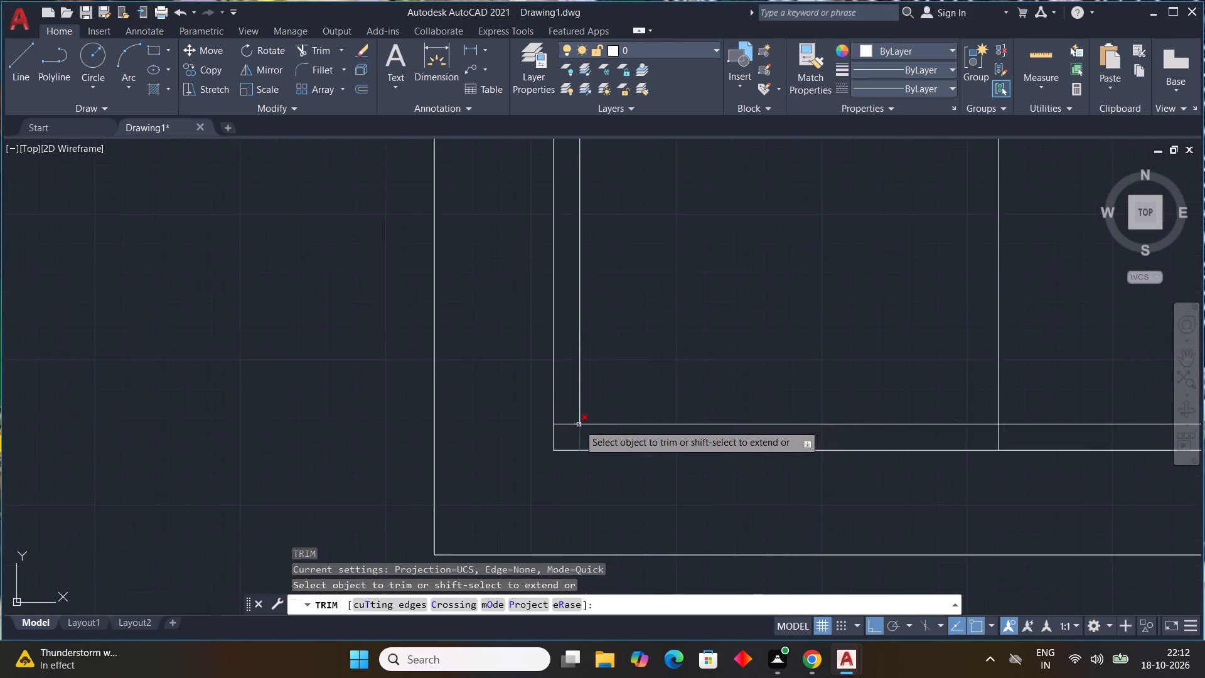
{"action": "scroll", "coordinate": [579, 424], "scroll_direction": "up", "scroll_amount": 2}
{"action": "left_click_drag", "start_coordinate": [552, 418], "coordinate": [599, 457]}
{"action": "scroll", "coordinate": [643, 485], "scroll_direction": "down", "scroll_amount": 3}
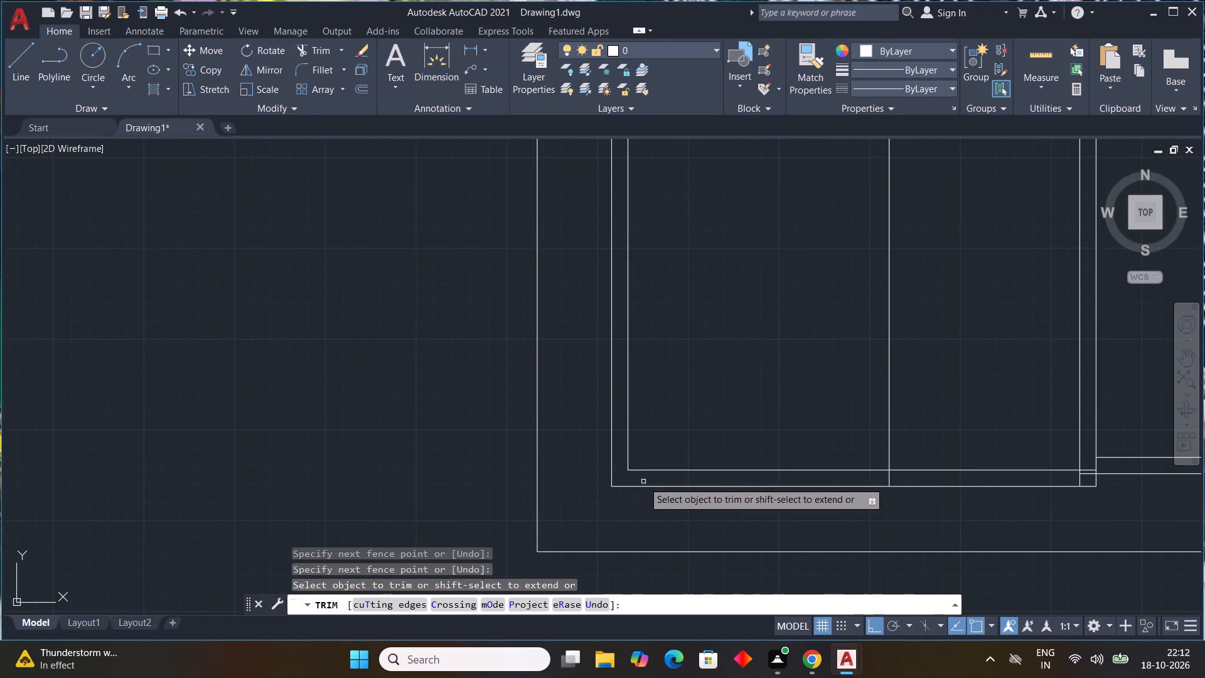
Trim the three overlapping line pieces inside the central wall's bottom corner, where it meets the right-hand room's bottom wall.
{"action": "middle_click_drag", "start_coordinate": [881, 491], "coordinate": [375, 473]}
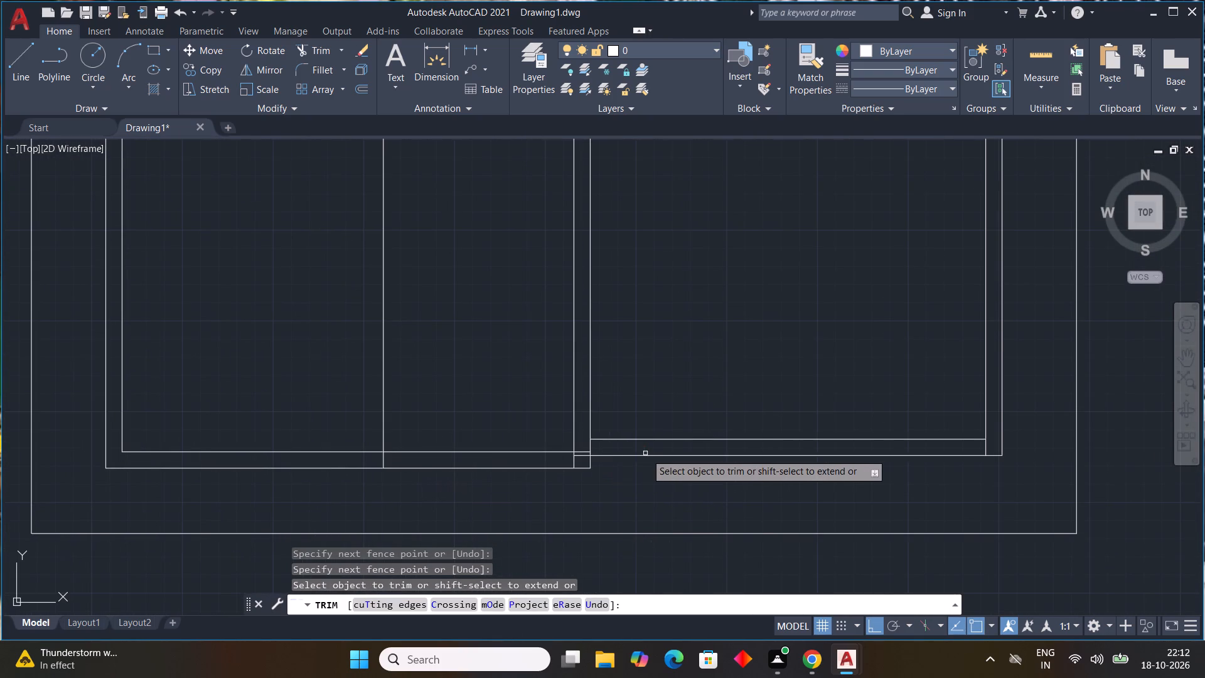
{"action": "scroll", "coordinate": [597, 457], "scroll_direction": "up", "scroll_amount": 3}
{"action": "left_click", "coordinate": [520, 454]}
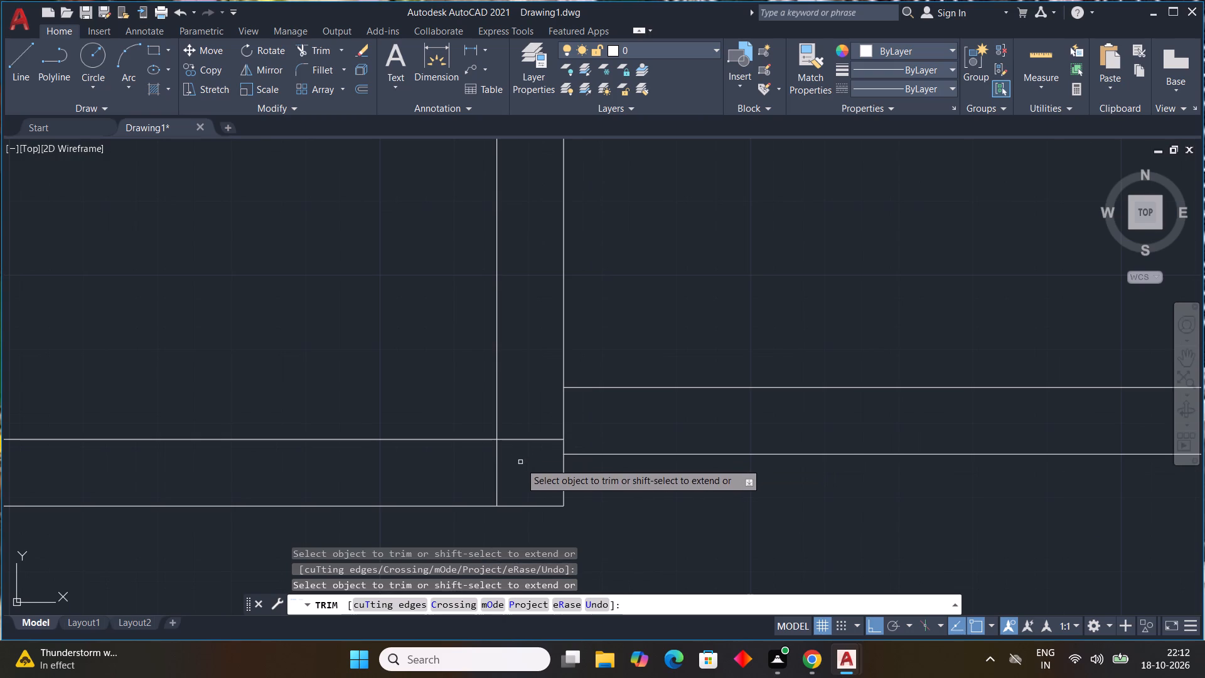
{"action": "left_click_drag", "start_coordinate": [519, 463], "coordinate": [451, 475]}
{"action": "left_click_drag", "start_coordinate": [520, 426], "coordinate": [520, 459]}
{"action": "scroll", "coordinate": [528, 461], "scroll_direction": "down", "scroll_amount": 3}
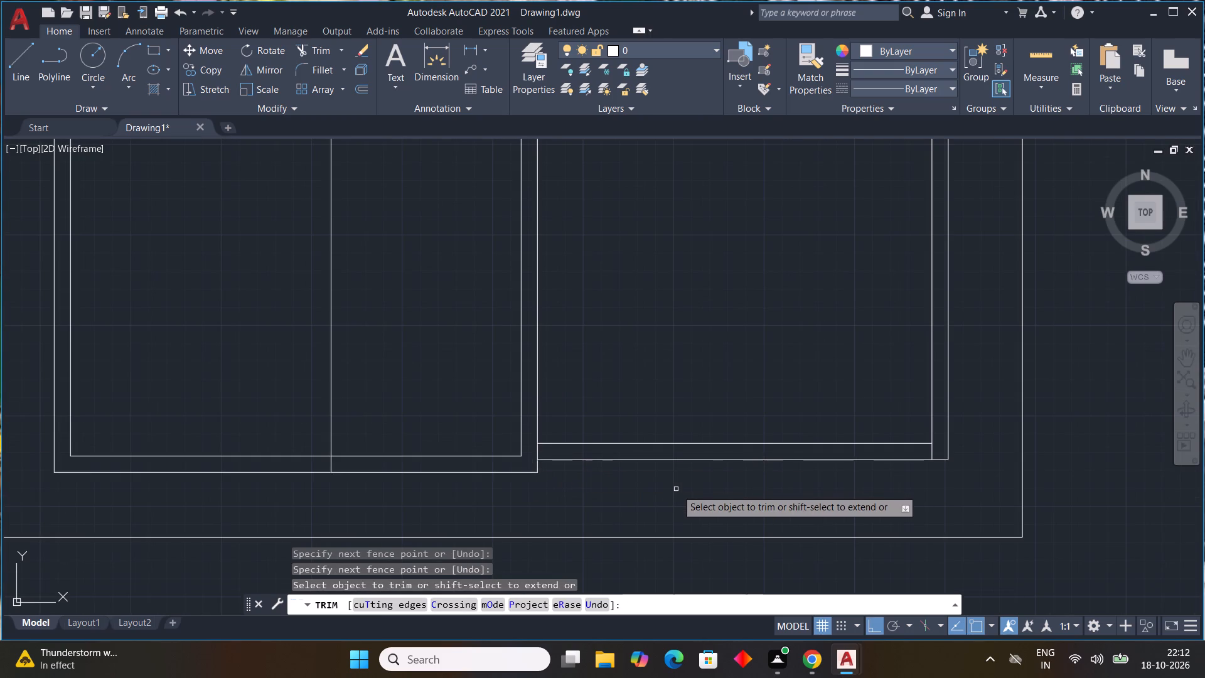
{"action": "key", "text": "Escape"}
{"action": "key", "text": "Escape"}
Offset the single vertical partition line between the lower-left rooms 9" to the right.
{"action": "type", "text": "OFF"}
{"action": "key", "text": "space"}
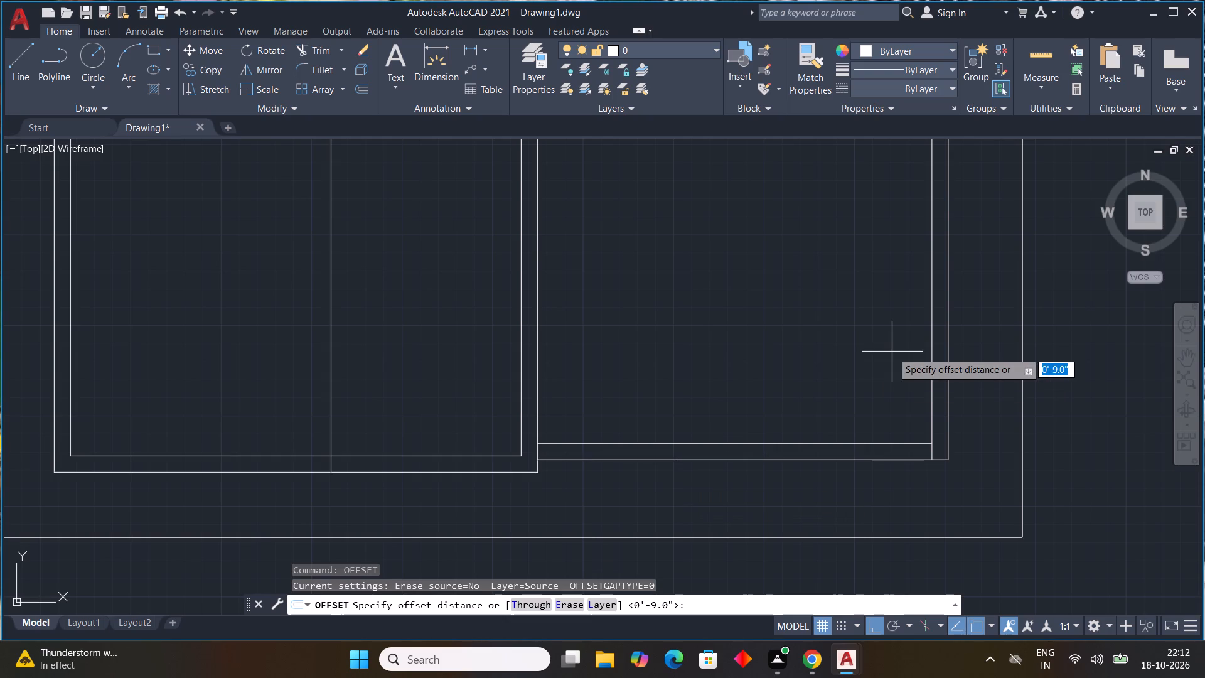
{"action": "scroll", "coordinate": [503, 369], "scroll_direction": "down", "scroll_amount": 2}
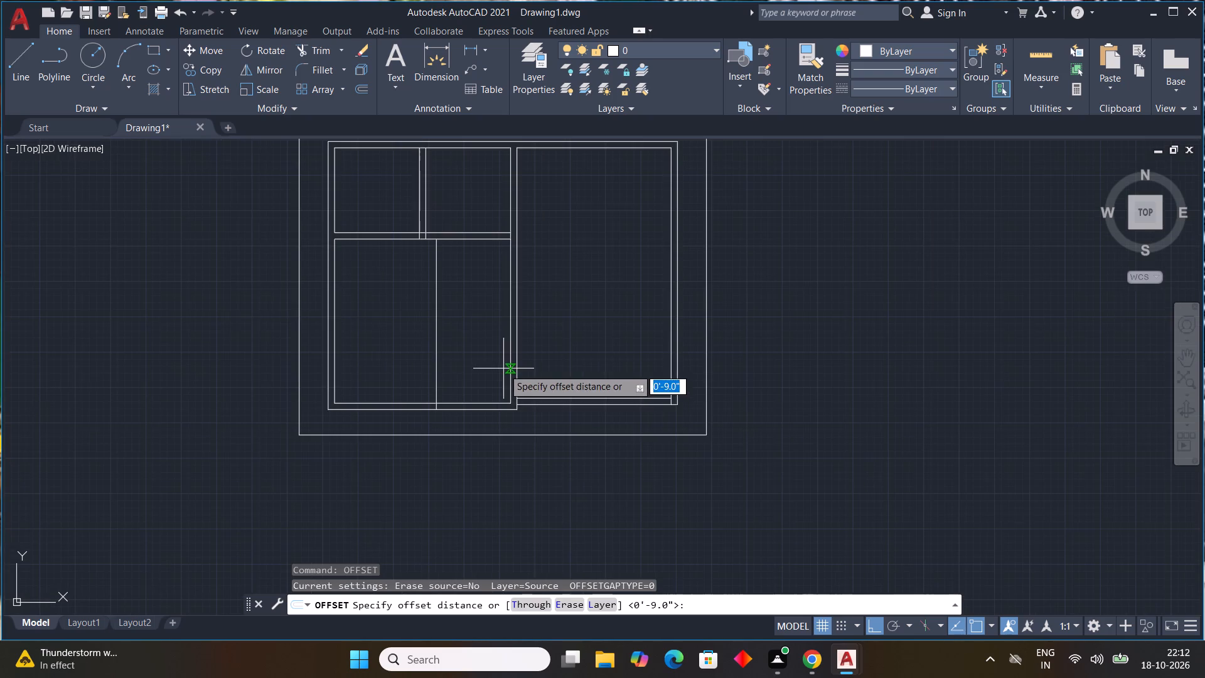
{"action": "middle_click_drag", "start_coordinate": [503, 369], "coordinate": [501, 426]}
{"action": "scroll", "coordinate": [463, 415], "scroll_direction": "up", "scroll_amount": 2}
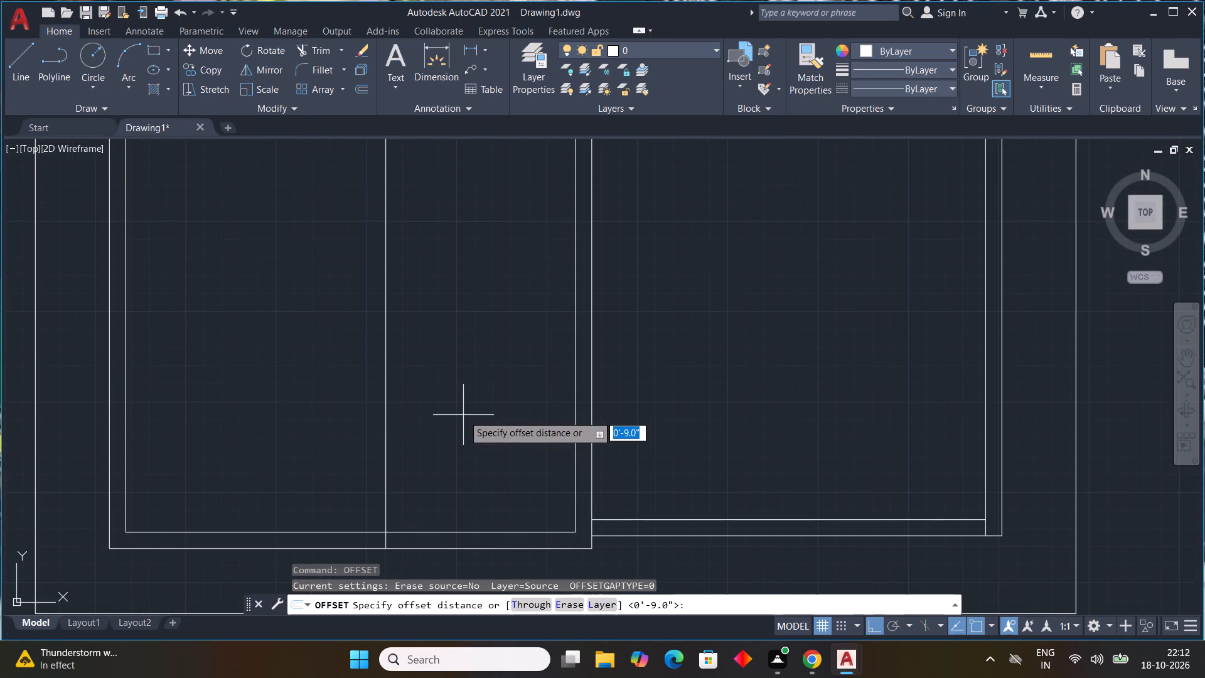
{"action": "type", "text": "9\""}
{"action": "key", "text": "Return"}
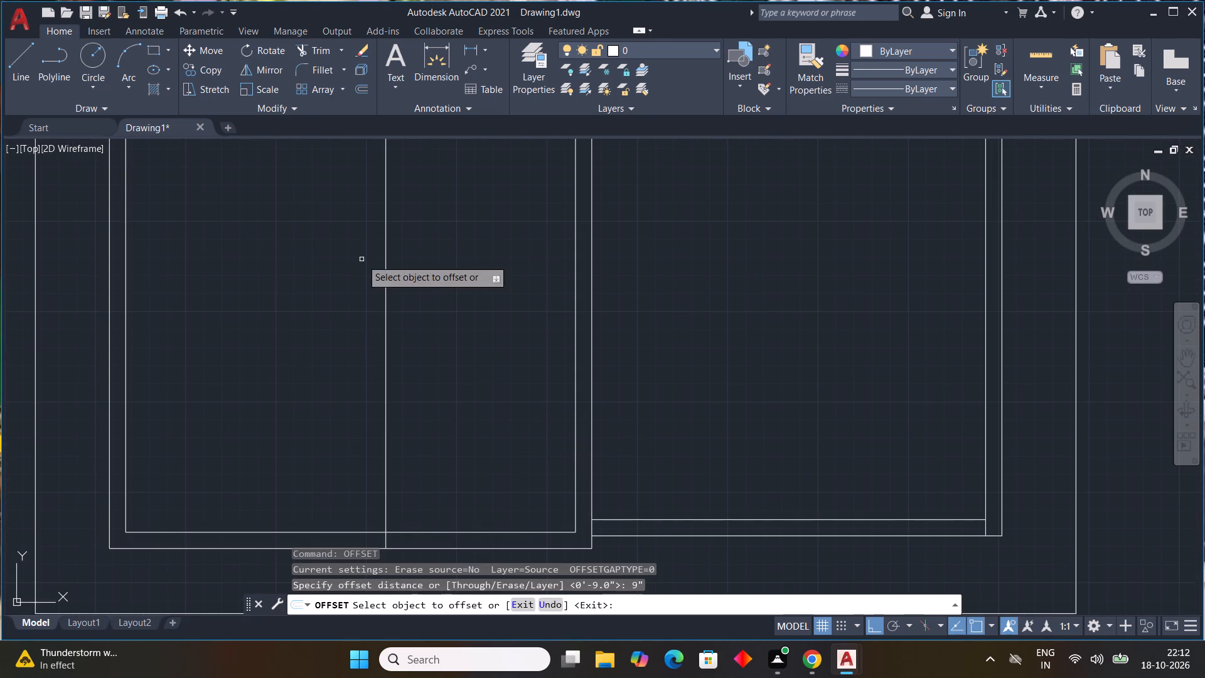
{"action": "left_click_drag", "start_coordinate": [386, 304], "coordinate": [417, 312]}
{"action": "left_click", "coordinate": [442, 315]}
{"action": "key", "text": "Escape"}
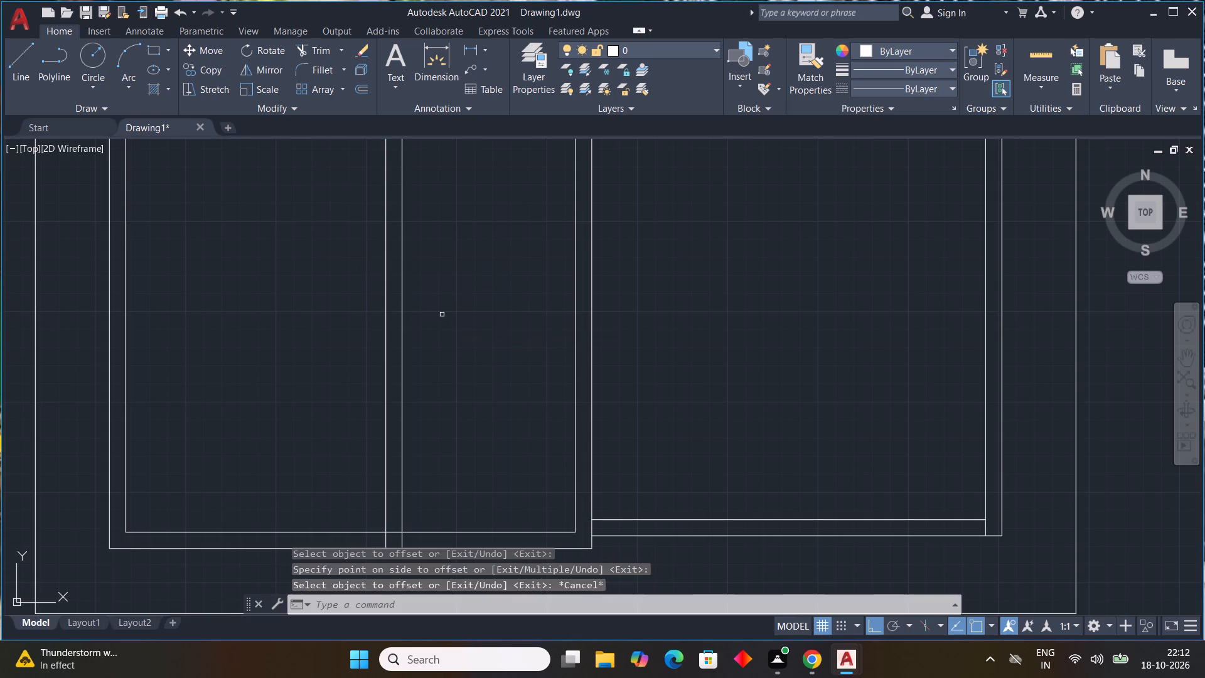
{"action": "key", "text": "Escape"}
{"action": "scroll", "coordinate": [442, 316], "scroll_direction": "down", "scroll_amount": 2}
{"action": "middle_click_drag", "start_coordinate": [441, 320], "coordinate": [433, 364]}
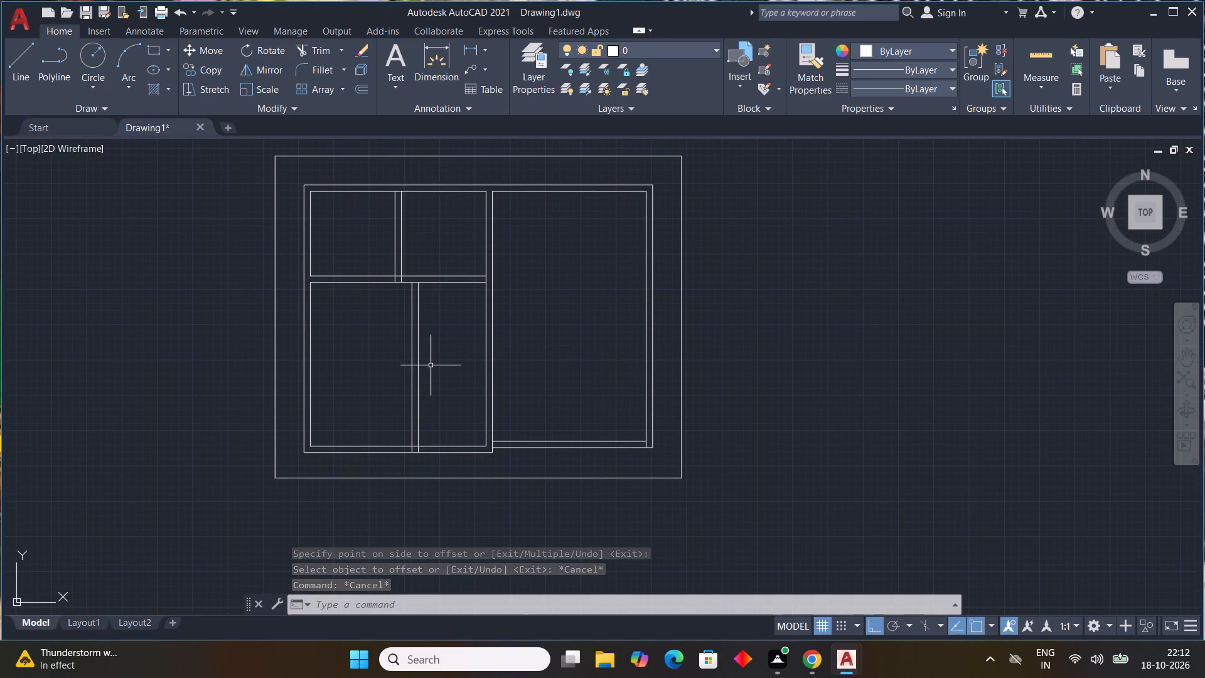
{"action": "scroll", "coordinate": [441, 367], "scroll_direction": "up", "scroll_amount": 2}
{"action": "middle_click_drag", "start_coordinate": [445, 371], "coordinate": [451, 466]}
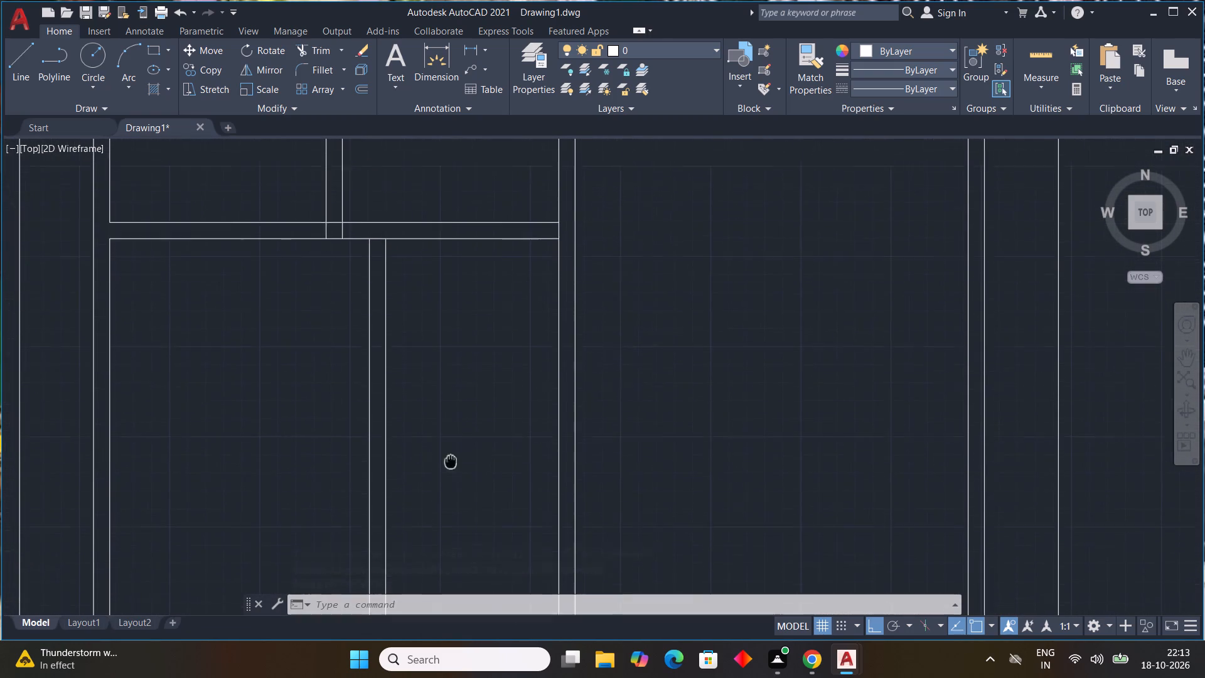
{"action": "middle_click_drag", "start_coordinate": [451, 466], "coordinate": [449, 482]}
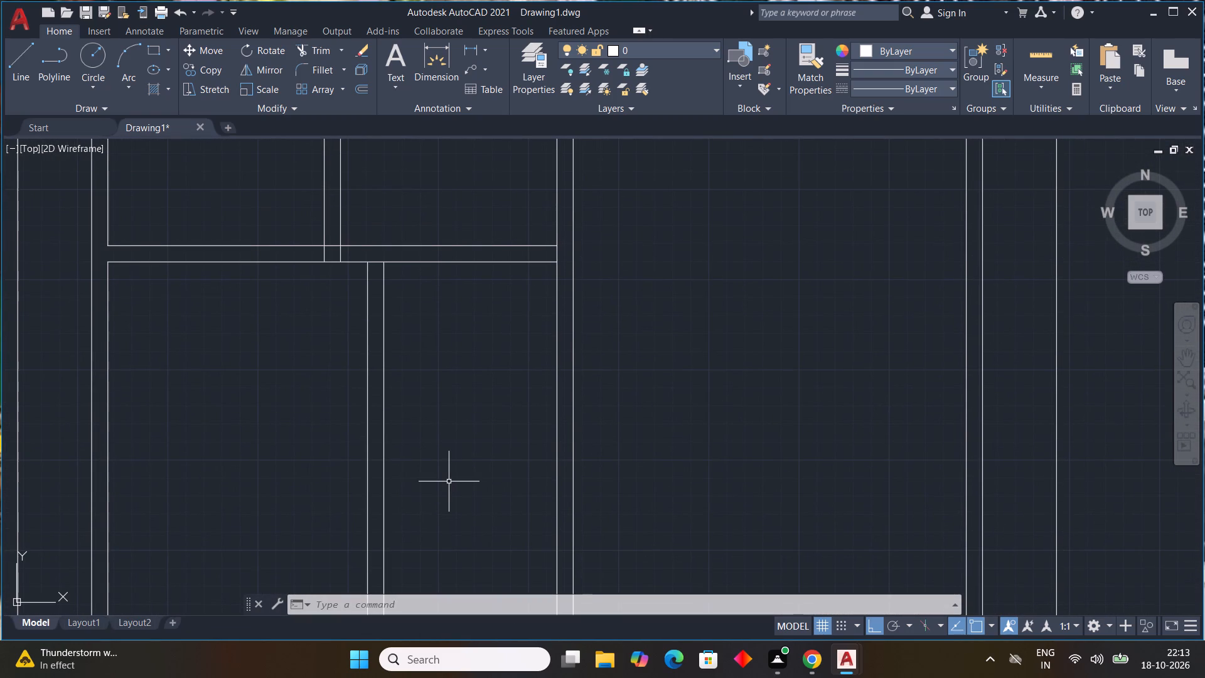
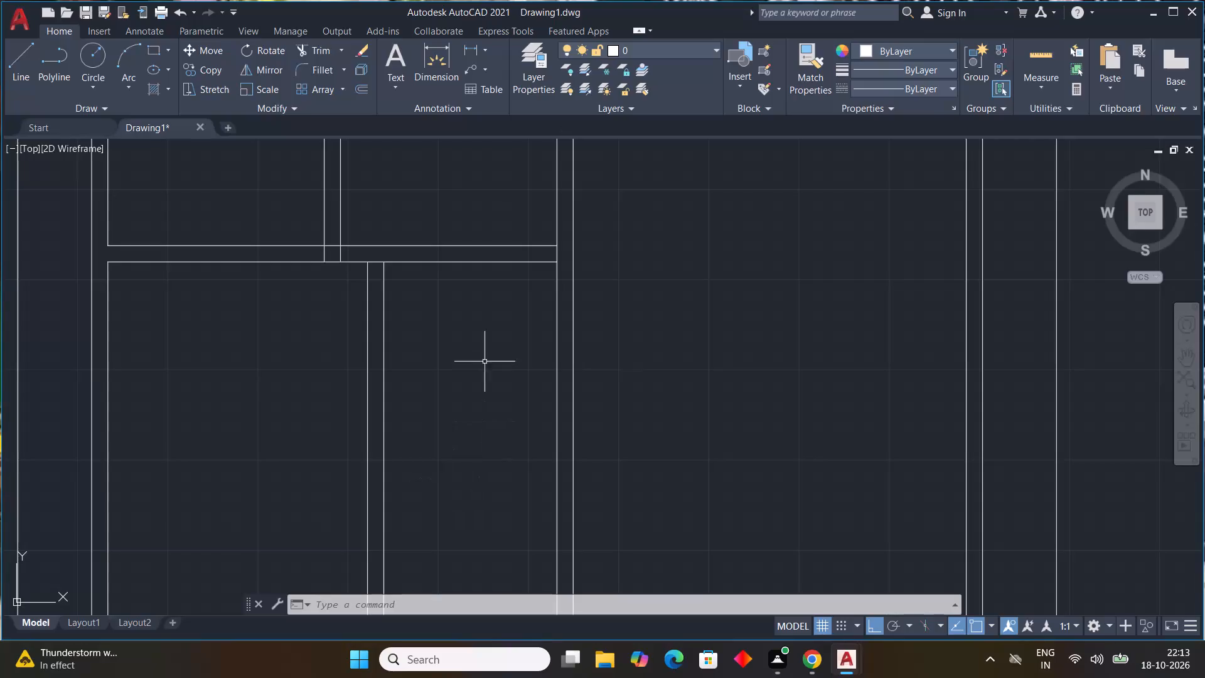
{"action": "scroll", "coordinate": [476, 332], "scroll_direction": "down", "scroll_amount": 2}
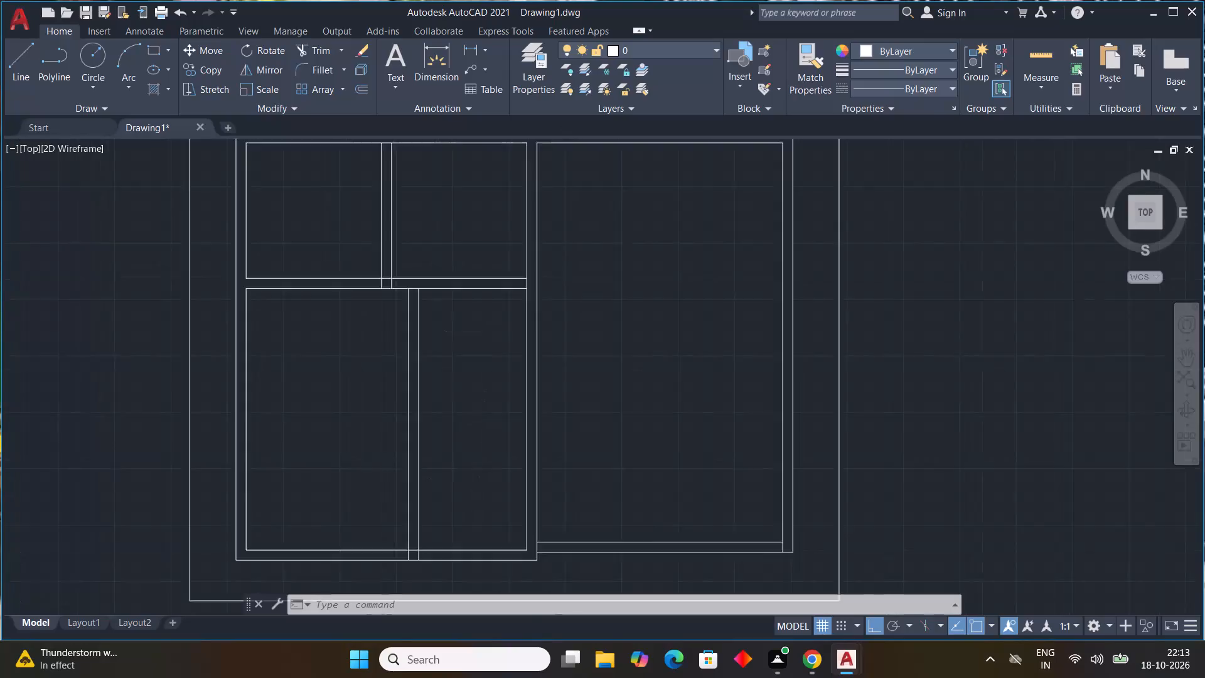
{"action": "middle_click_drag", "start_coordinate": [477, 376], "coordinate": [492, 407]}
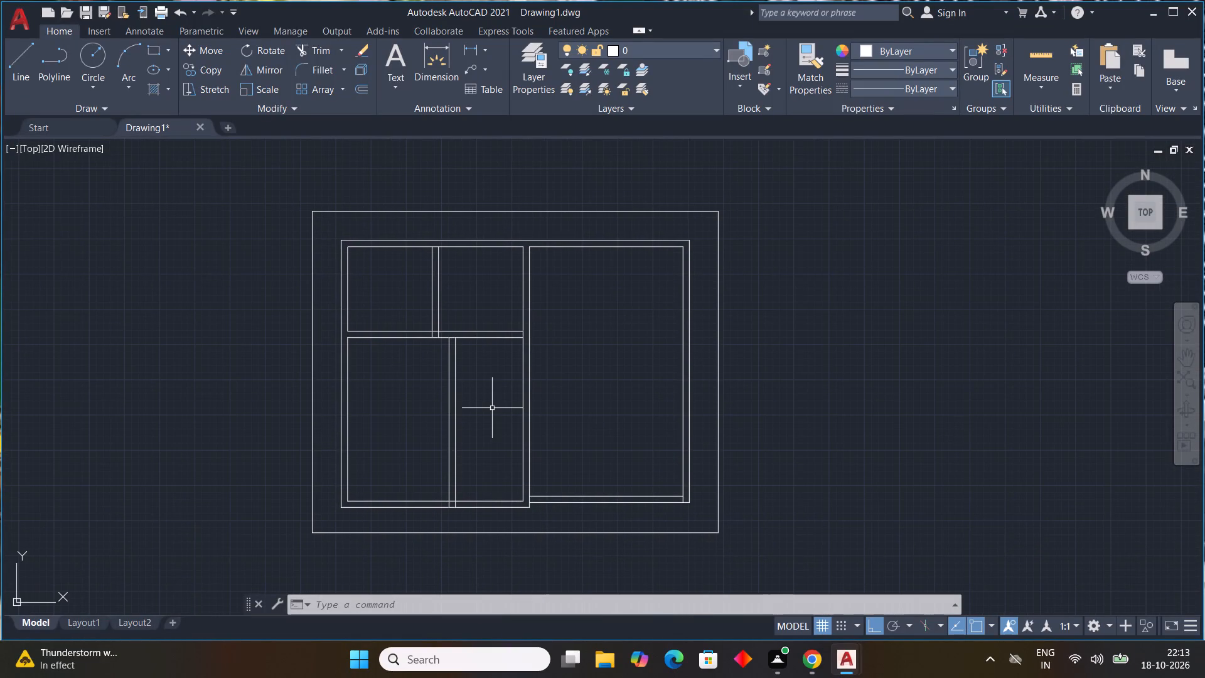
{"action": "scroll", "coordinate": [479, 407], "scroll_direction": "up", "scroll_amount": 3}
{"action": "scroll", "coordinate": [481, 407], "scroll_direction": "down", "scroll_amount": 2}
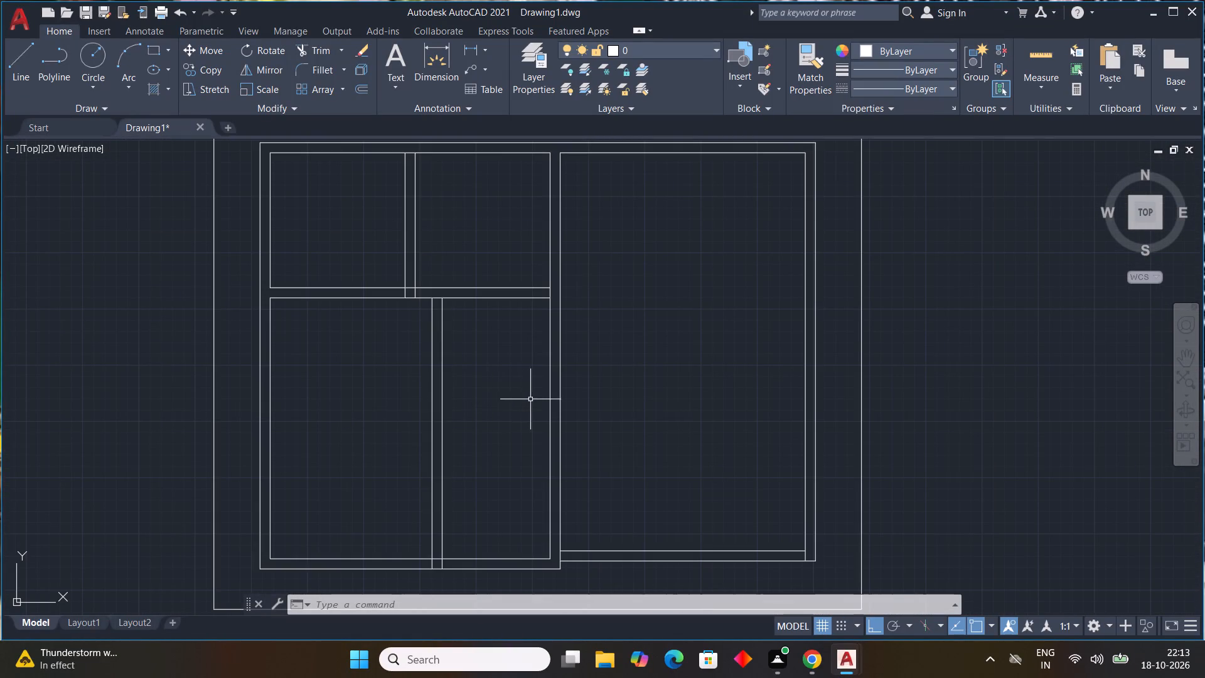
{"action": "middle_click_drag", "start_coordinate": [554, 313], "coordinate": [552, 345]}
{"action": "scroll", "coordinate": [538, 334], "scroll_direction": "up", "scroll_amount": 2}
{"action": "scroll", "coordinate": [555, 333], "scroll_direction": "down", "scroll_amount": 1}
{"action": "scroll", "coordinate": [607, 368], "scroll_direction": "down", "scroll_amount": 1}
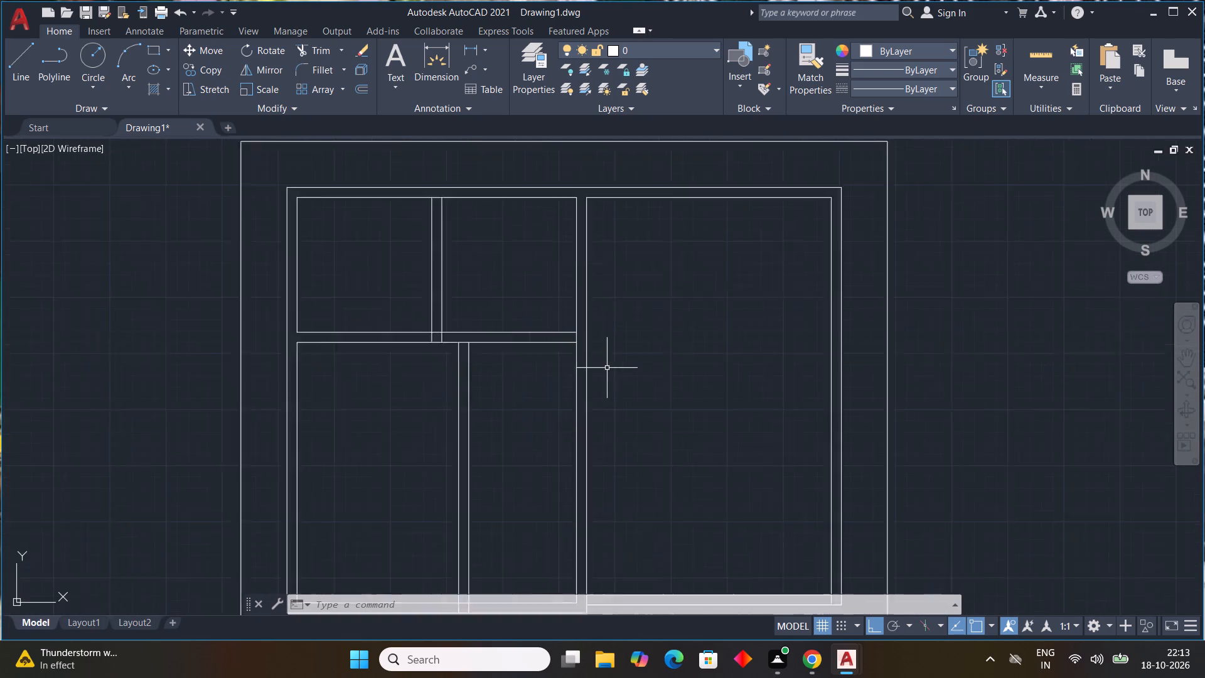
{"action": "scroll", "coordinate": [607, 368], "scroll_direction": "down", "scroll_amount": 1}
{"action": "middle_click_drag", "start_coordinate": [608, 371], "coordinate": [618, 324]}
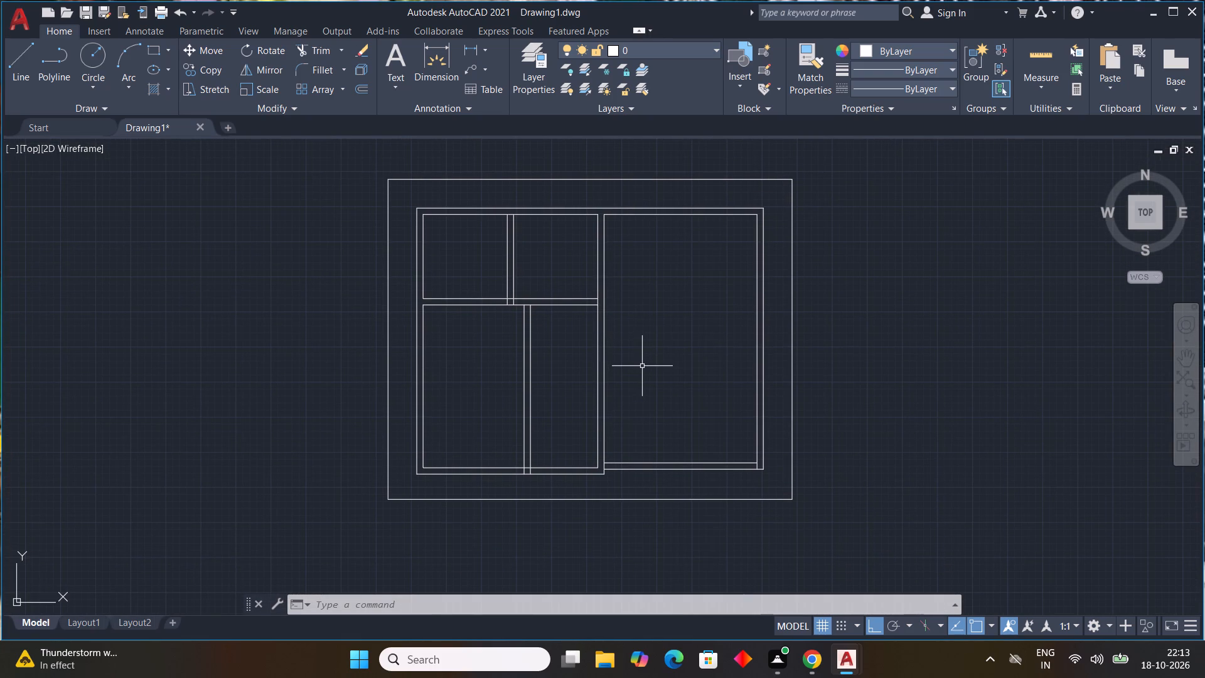
Offset the right-hand line of the partition between the lower-left rooms 3'11" to the right.
{"action": "scroll", "coordinate": [645, 455], "scroll_direction": "up", "scroll_amount": 1}
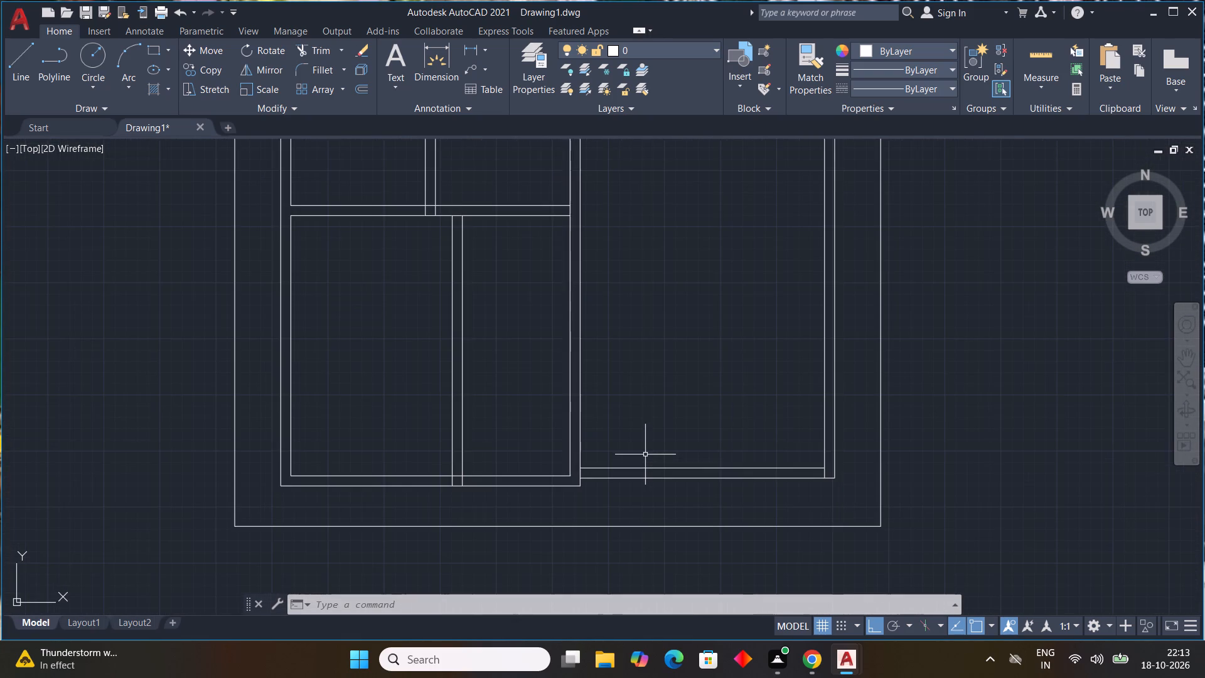
{"action": "middle_click_drag", "start_coordinate": [645, 455], "coordinate": [607, 393]}
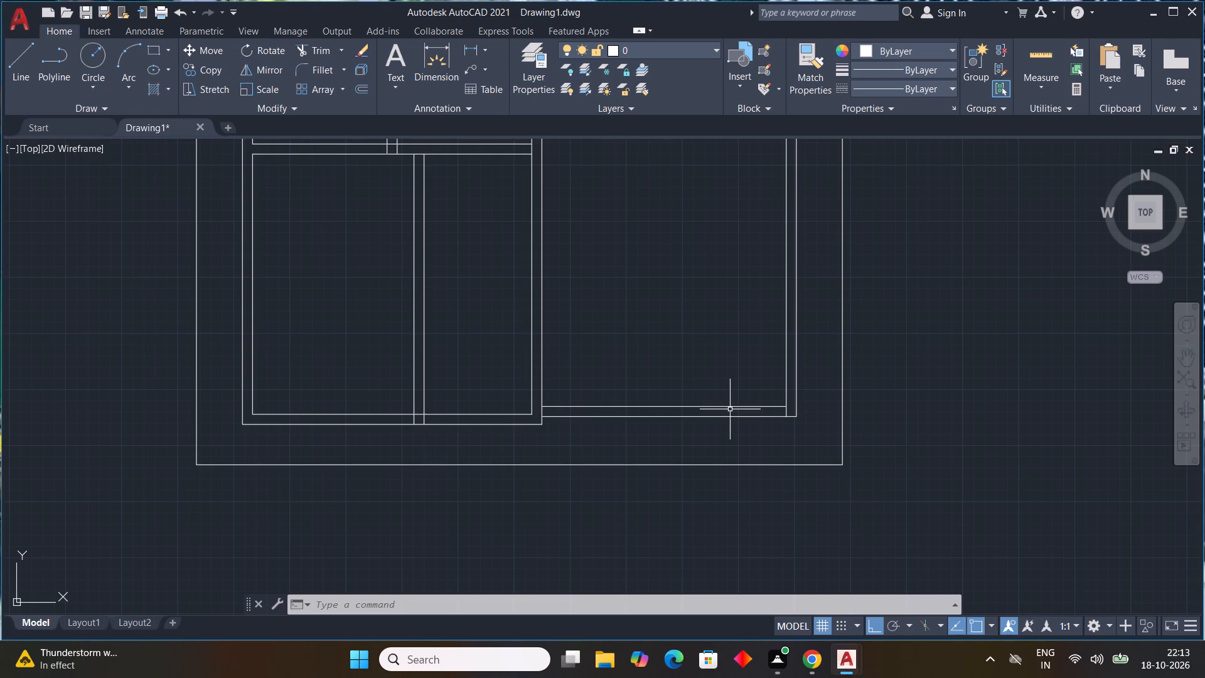
{"action": "type", "text": "OFF"}
{"action": "key", "text": "space"}
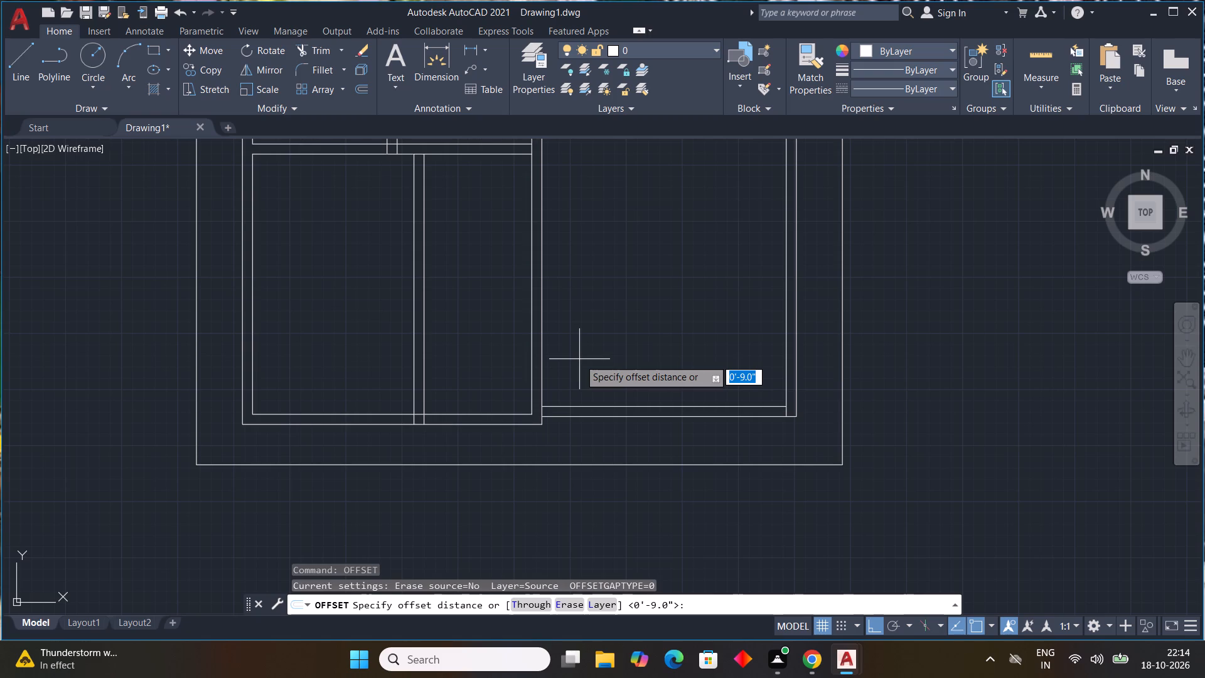
{"action": "type", "text": "3'"}
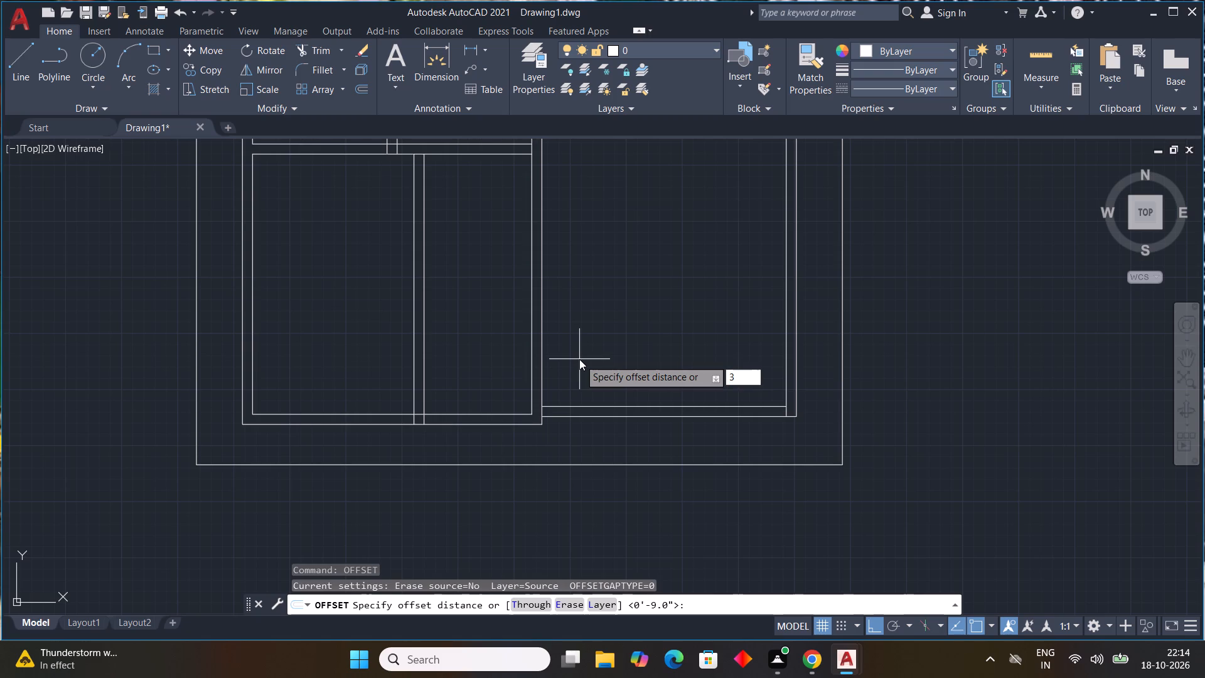
{"action": "type", "text": "11\""}
{"action": "key", "text": "Return"}
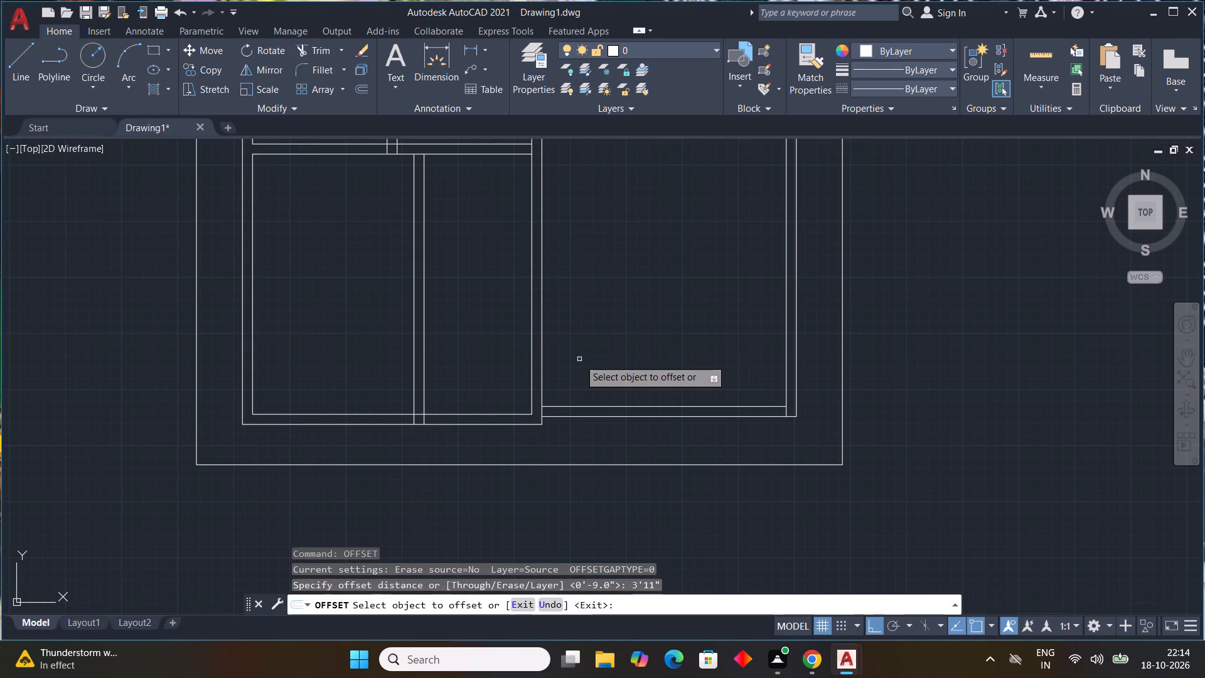
{"action": "left_click", "coordinate": [425, 337]}
{"action": "left_click", "coordinate": [533, 360]}
{"action": "key", "text": "Escape"}
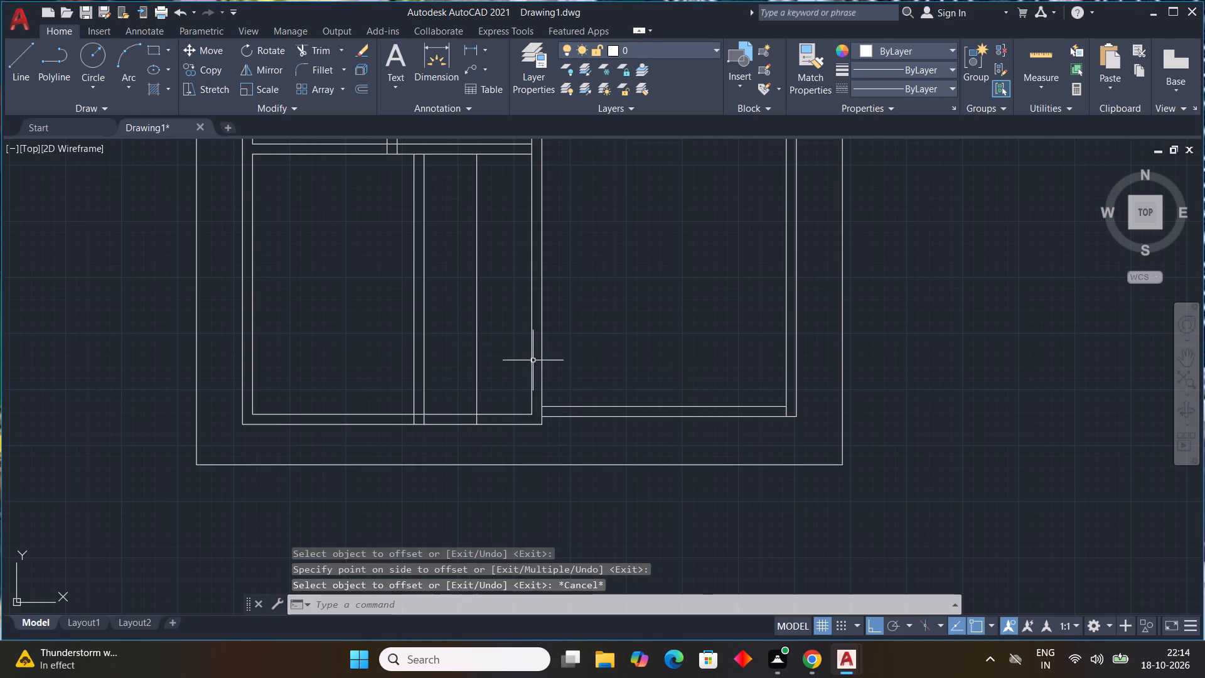
Offset the new vertical line in the narrow lower room 9" to the right to form a second partition.
{"action": "key", "text": "space"}
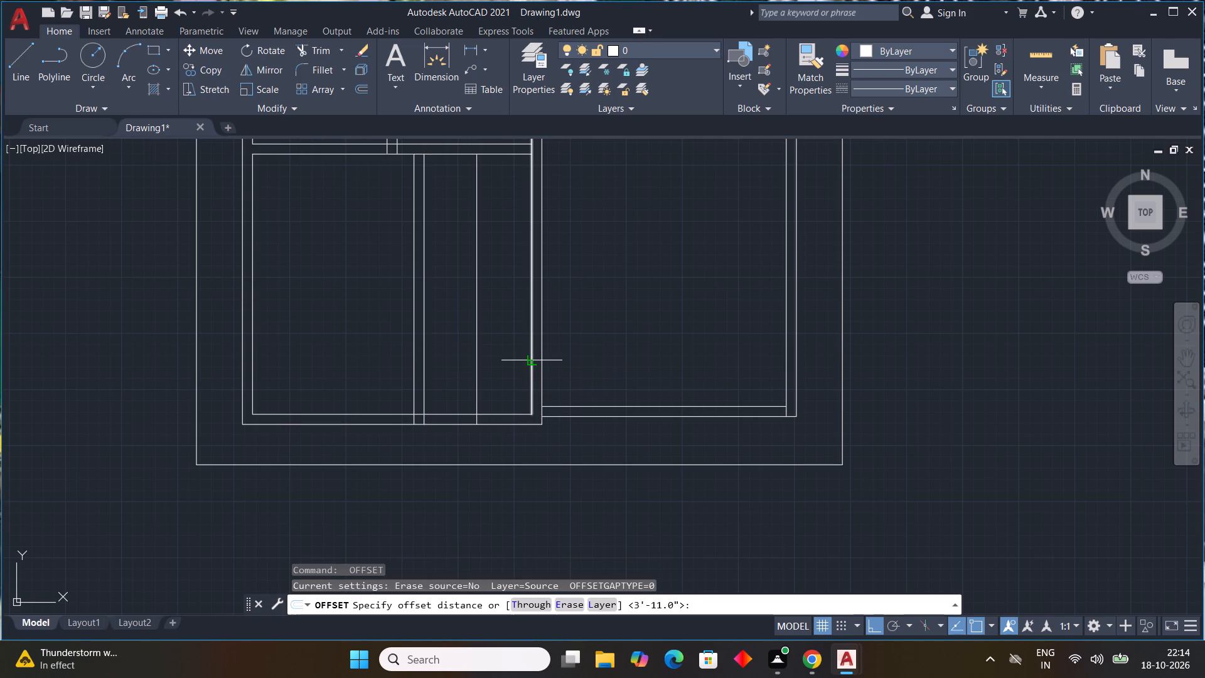
{"action": "type", "text": "9\""}
{"action": "key", "text": "Return"}
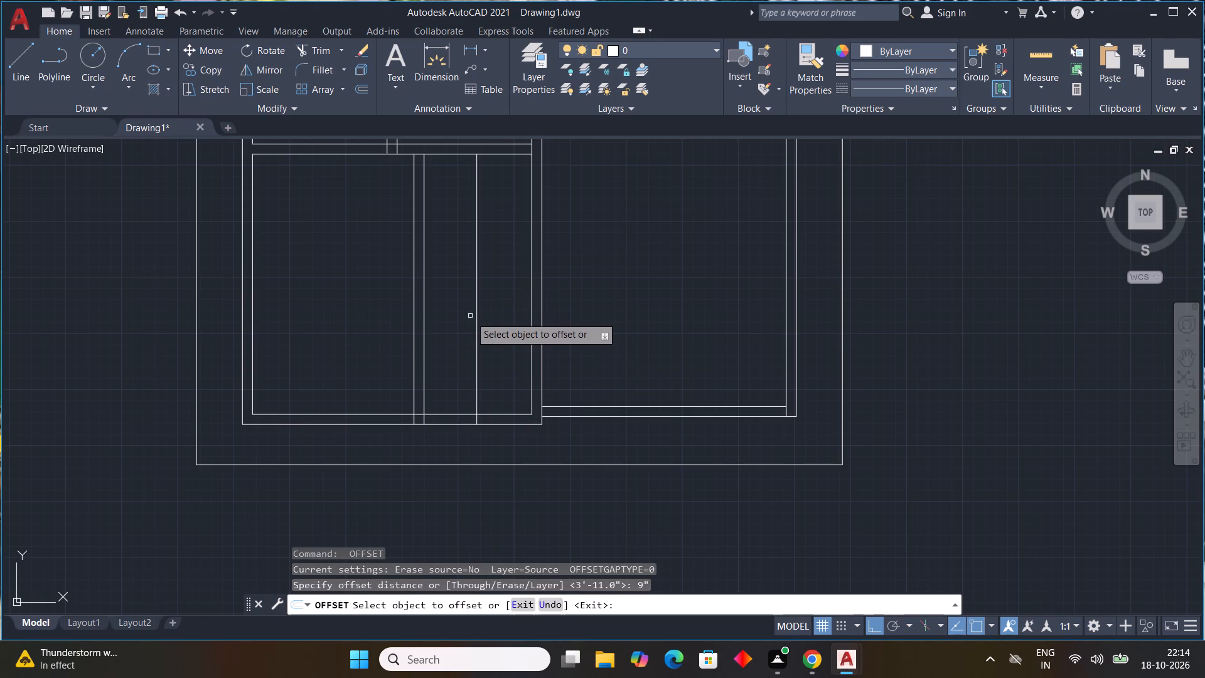
{"action": "left_click_drag", "start_coordinate": [479, 318], "coordinate": [486, 321]}
{"action": "left_click", "coordinate": [498, 321]}
{"action": "key", "text": "Escape"}
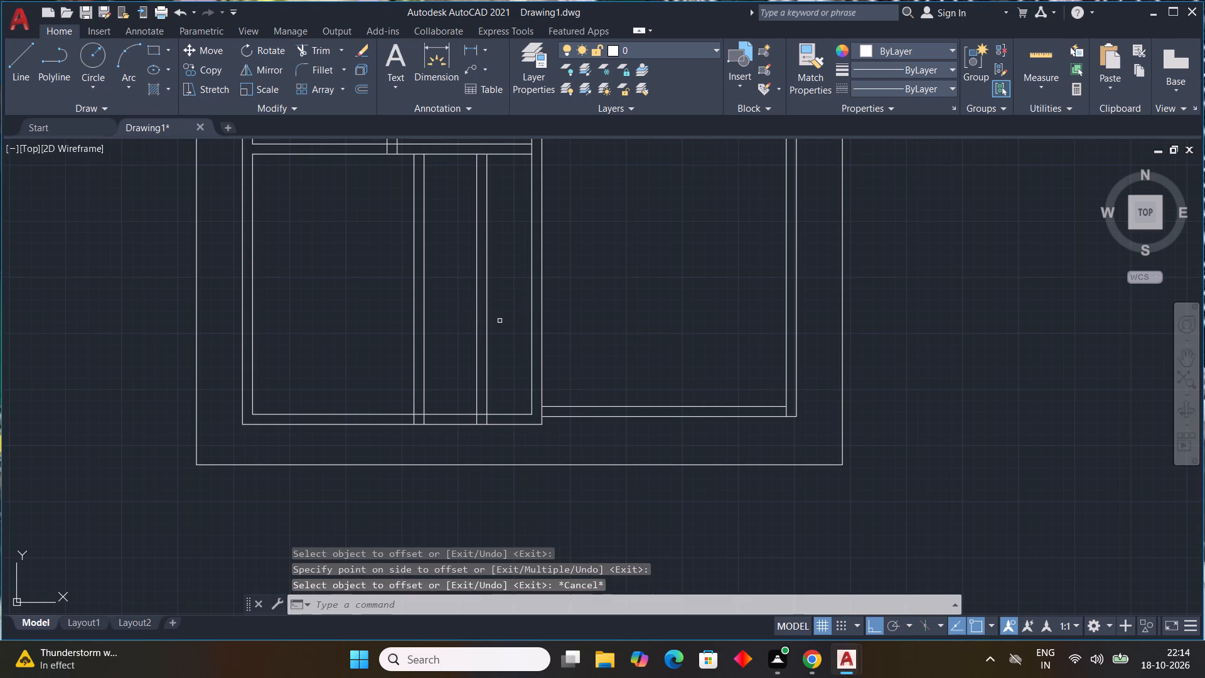
Offset the second partition's right-hand line 6'0" to the right, past the central wall.
{"action": "key", "text": "space"}
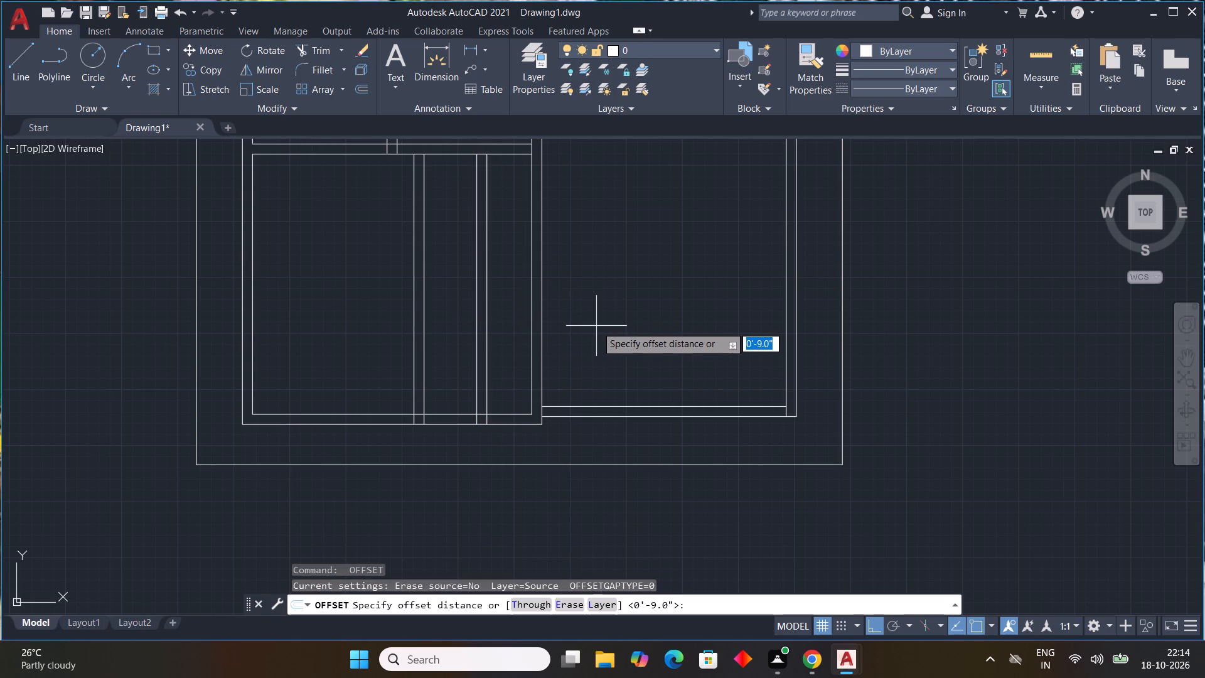
{"action": "type", "text": "6'0\""}
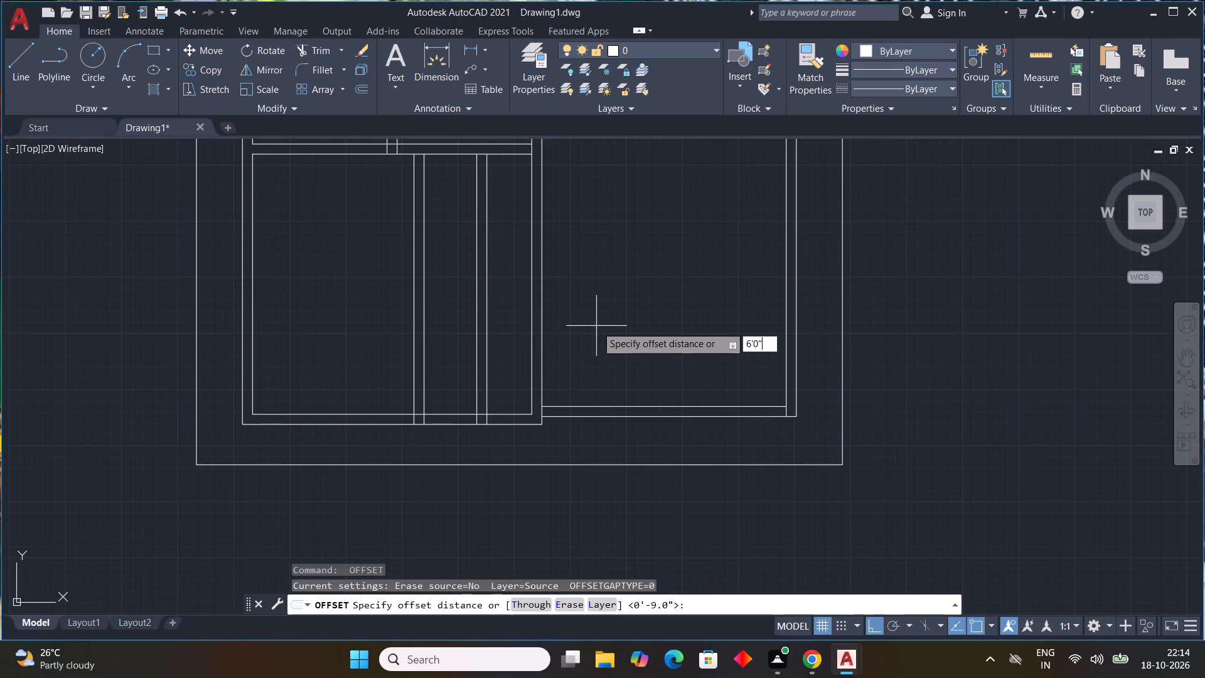
{"action": "key", "text": "Return"}
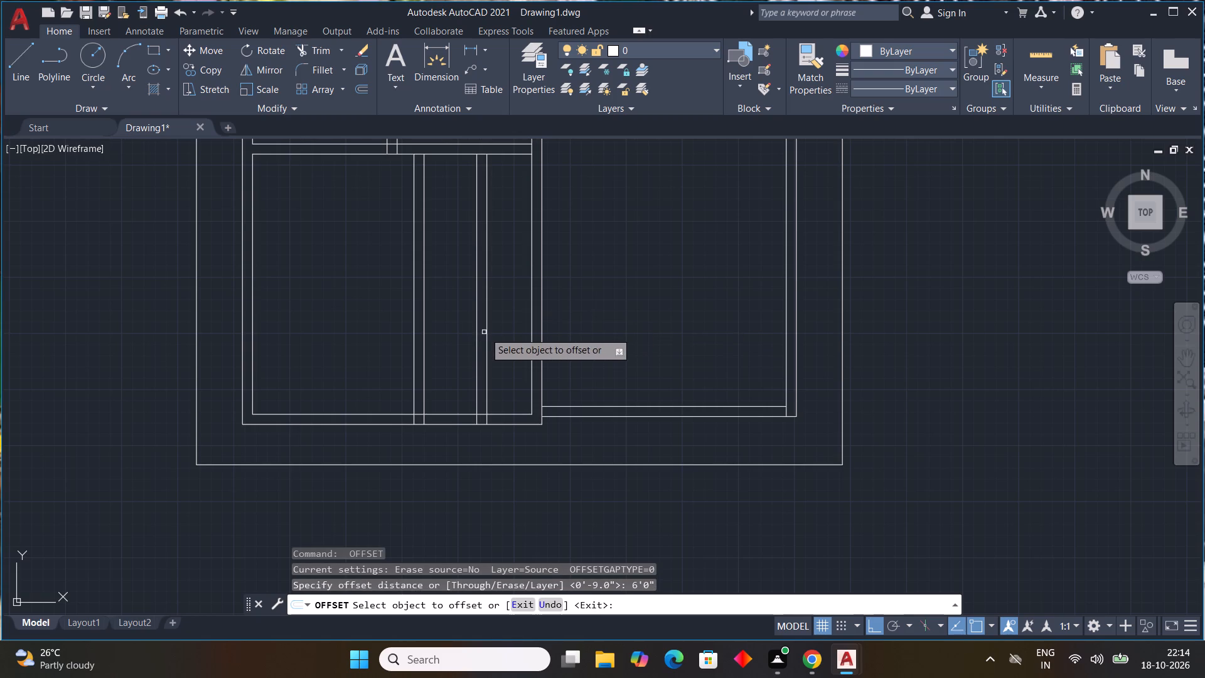
{"action": "left_click", "coordinate": [485, 332]}
{"action": "left_click", "coordinate": [566, 324]}
{"action": "key", "text": "Escape"}
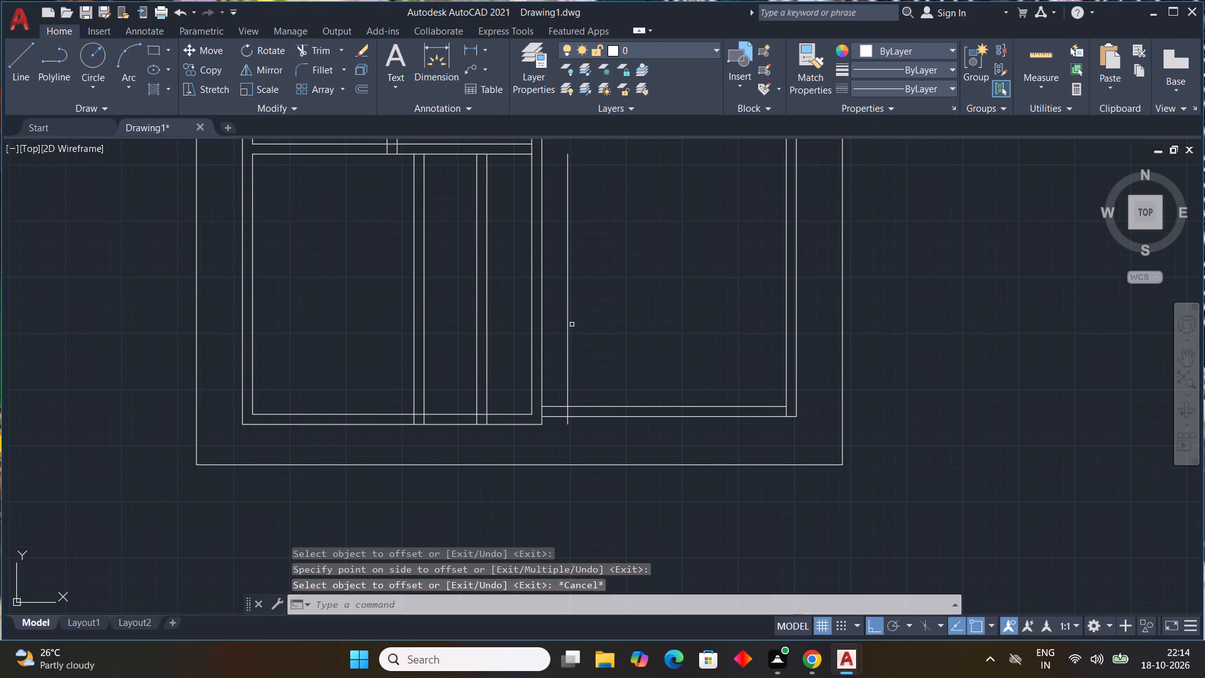
Offset the new vertical line in the large right-hand room 9" to the right to give it wall thickness.
{"action": "key", "text": "space"}
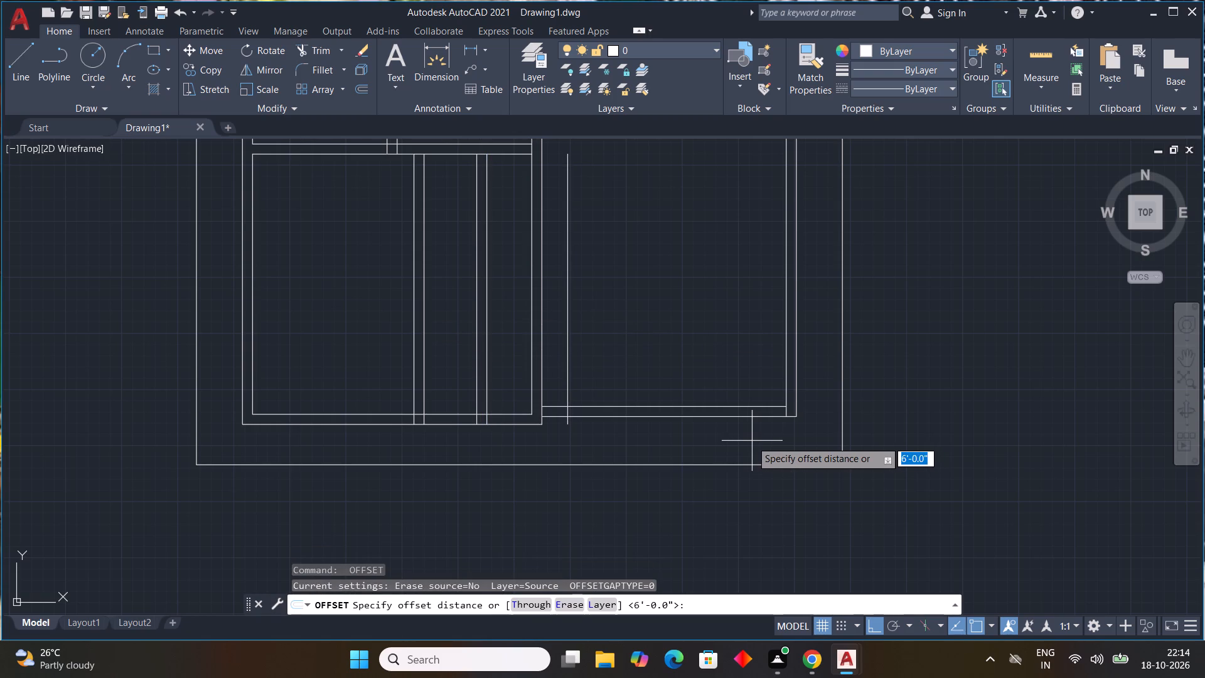
{"action": "key", "text": "9"}
{"action": "key", "text": "shift+quotedbl"}
{"action": "key", "text": "Return"}
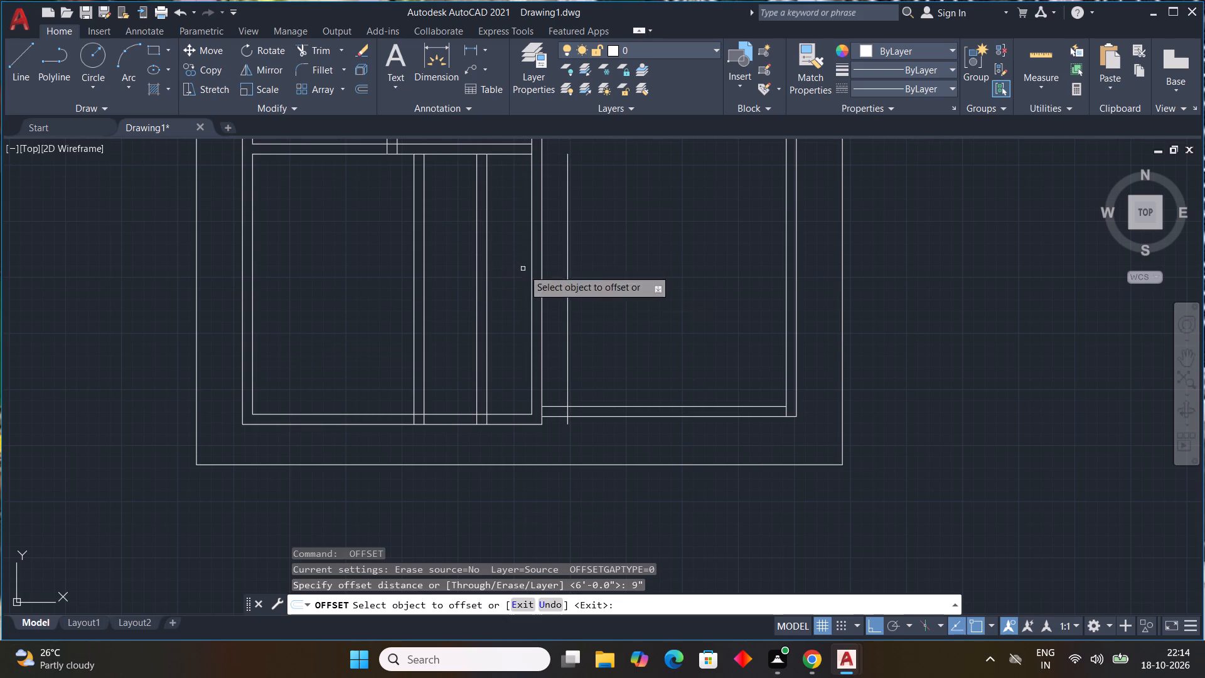
{"action": "left_click", "coordinate": [567, 247]}
{"action": "left_click", "coordinate": [599, 250]}
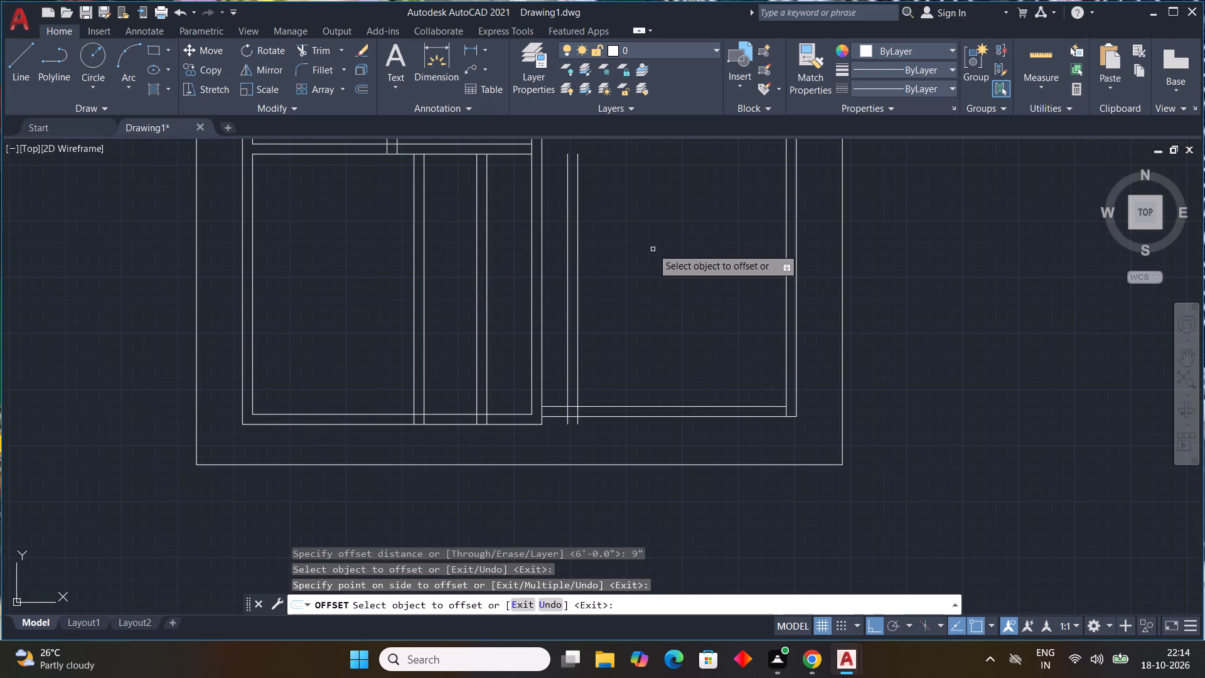
{"action": "key", "text": "Escape"}
{"action": "key", "text": "Escape"}
Draw a horizontal line from the new wall's right-hand line, just below its top end, to the central wall's left-hand line.
{"action": "middle_click_drag", "start_coordinate": [651, 247], "coordinate": [660, 331]}
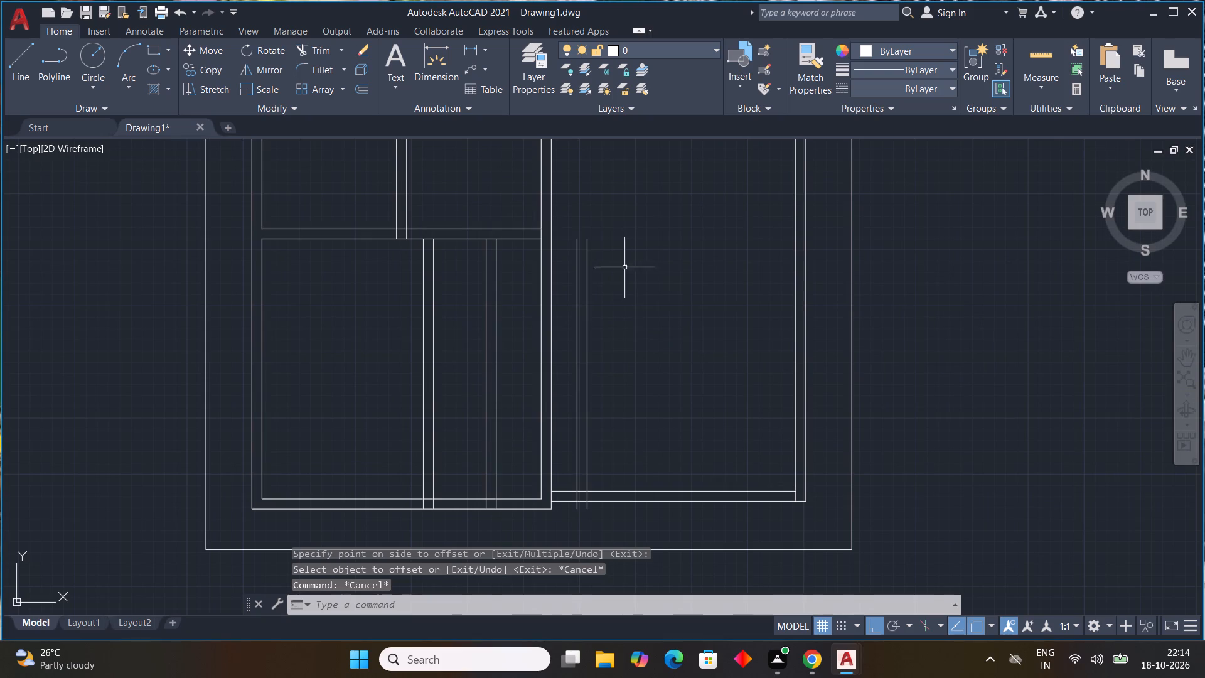
{"action": "scroll", "coordinate": [553, 235], "scroll_direction": "up", "scroll_amount": 2}
{"action": "scroll", "coordinate": [566, 238], "scroll_direction": "down", "scroll_amount": 2}
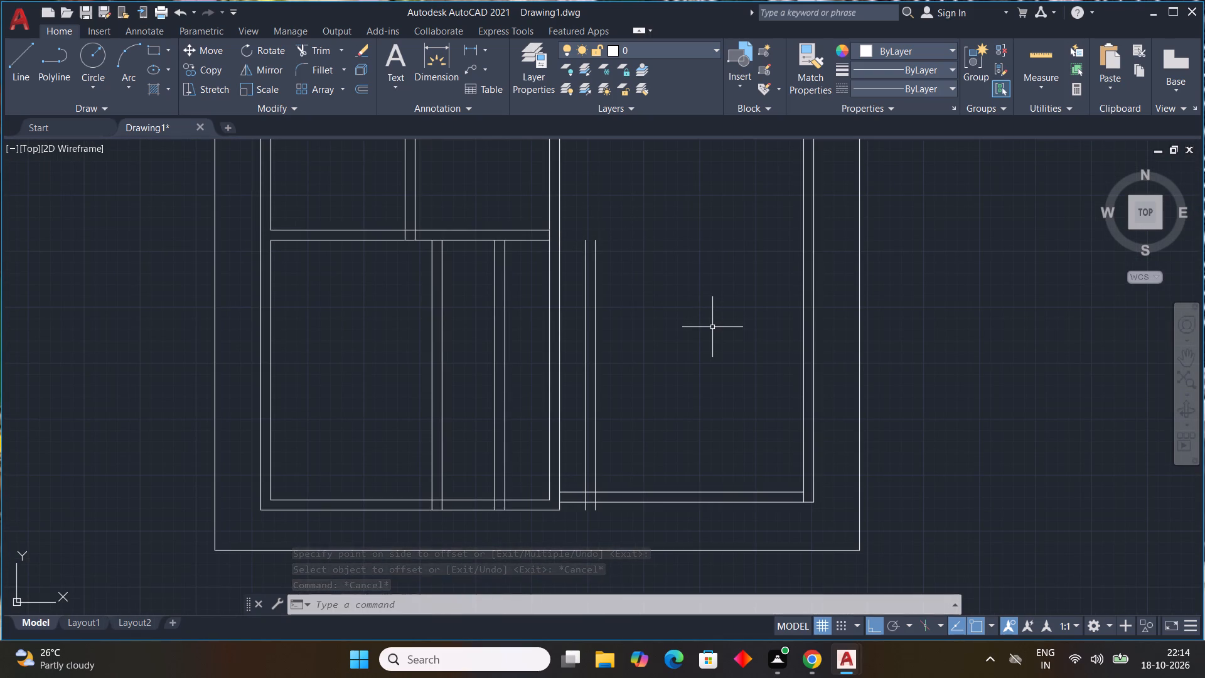
{"action": "middle_click_drag", "start_coordinate": [577, 292], "coordinate": [595, 337]}
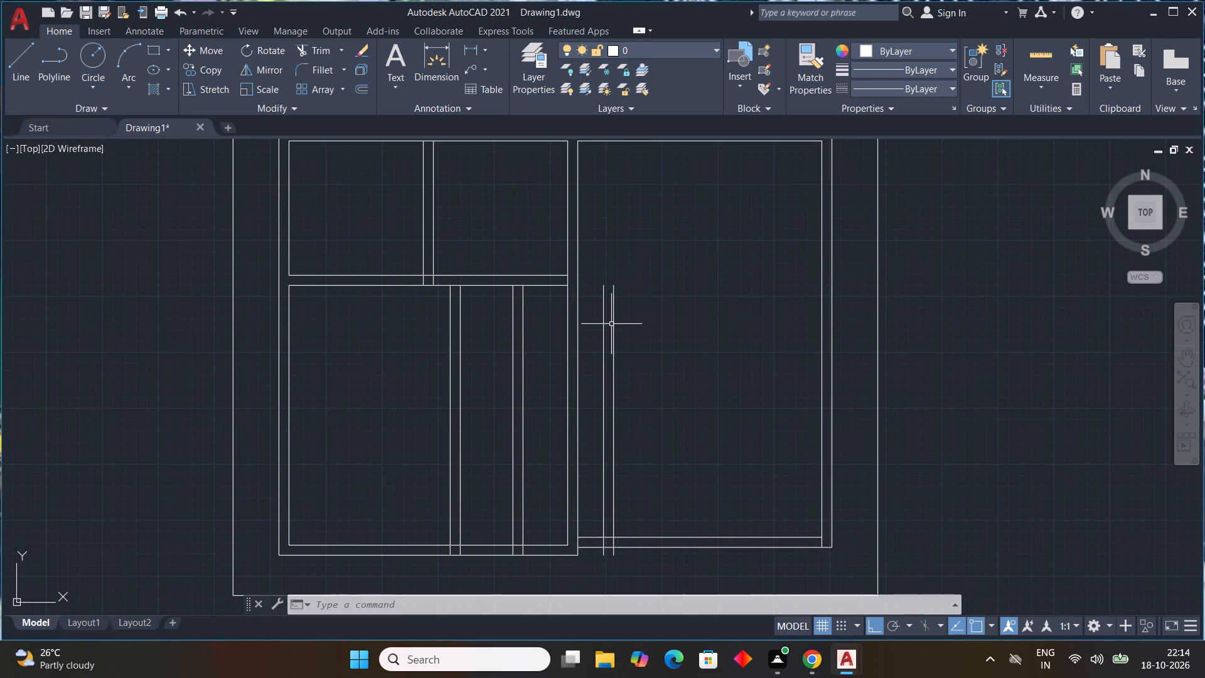
{"action": "scroll", "coordinate": [583, 316], "scroll_direction": "up", "scroll_amount": 3}
{"action": "scroll", "coordinate": [584, 316], "scroll_direction": "down", "scroll_amount": 2}
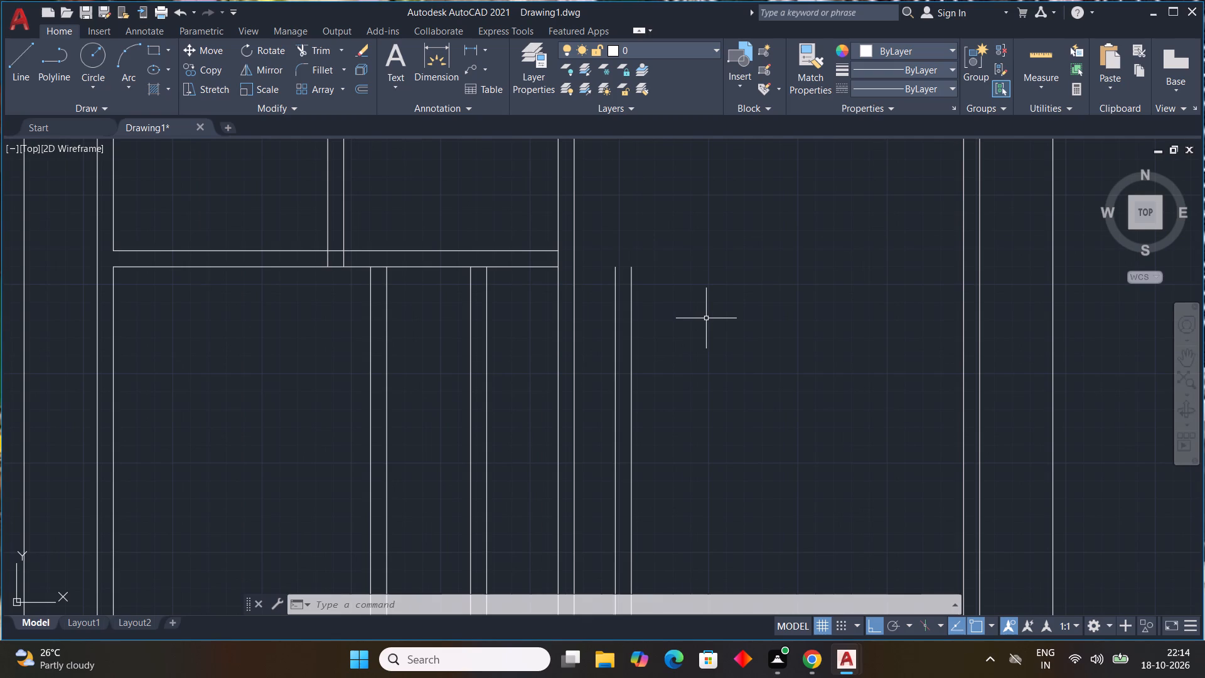
{"action": "type", "text": "L"}
{"action": "key", "text": "space"}
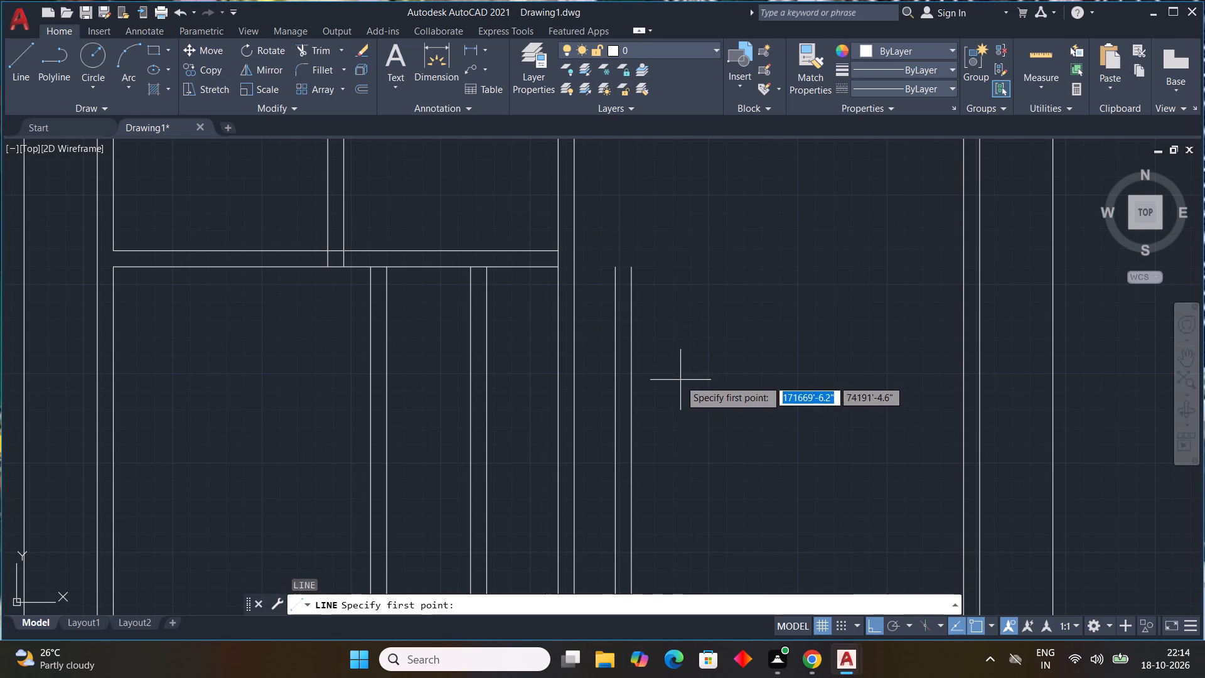
{"action": "middle_click_drag", "start_coordinate": [678, 380], "coordinate": [678, 347]}
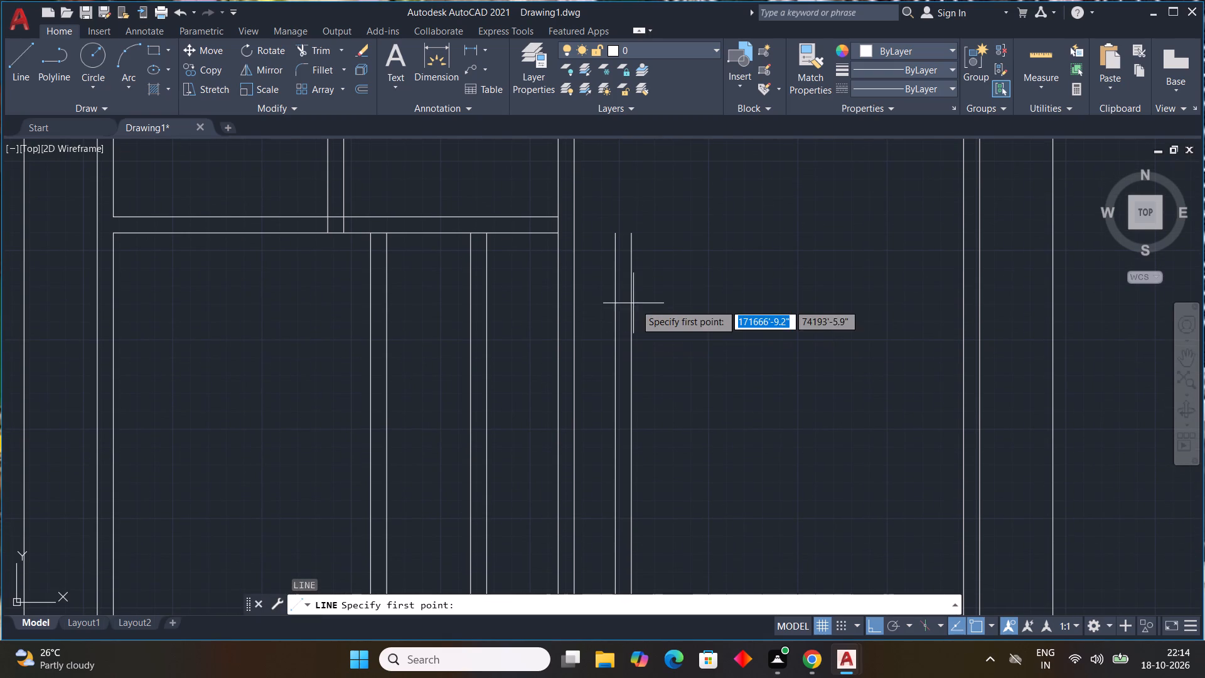
{"action": "left_click", "coordinate": [634, 311]}
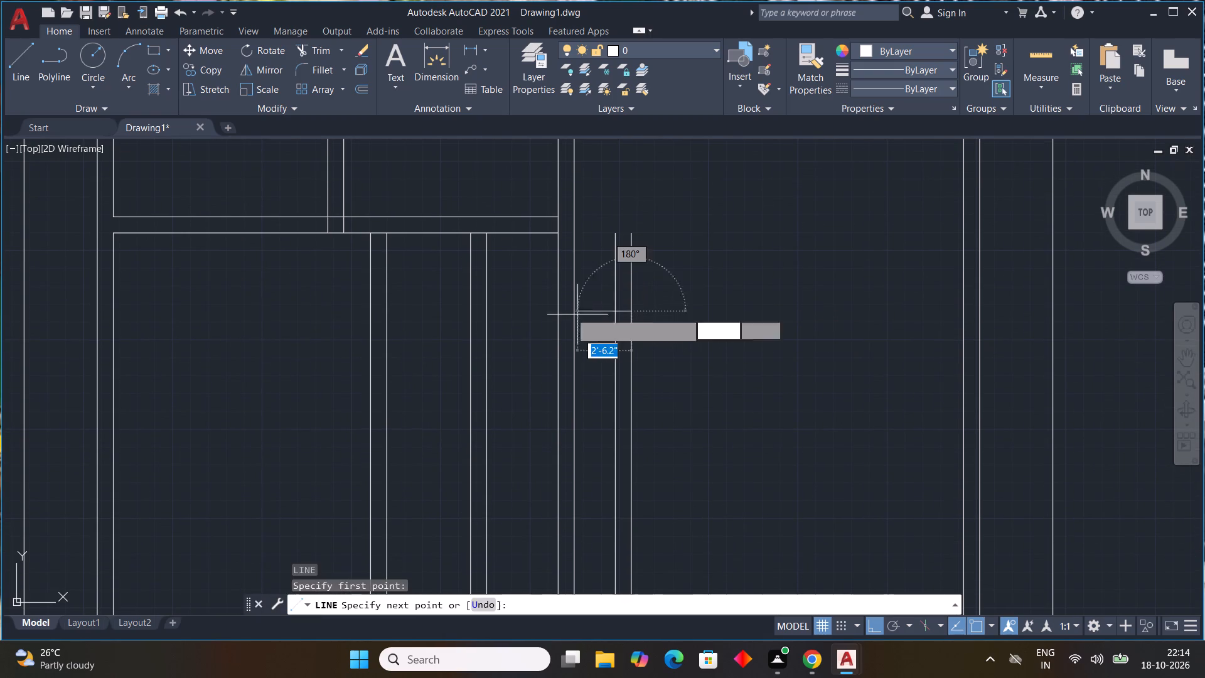
{"action": "left_click", "coordinate": [556, 311]}
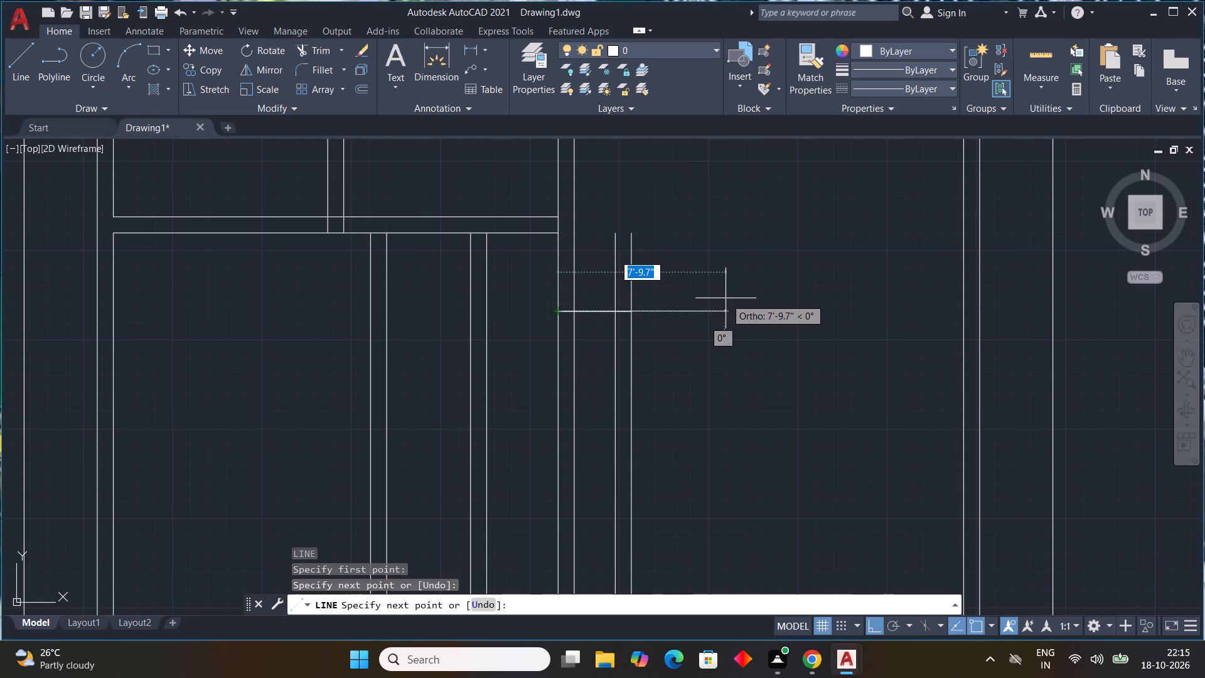
{"action": "key", "text": "Escape"}
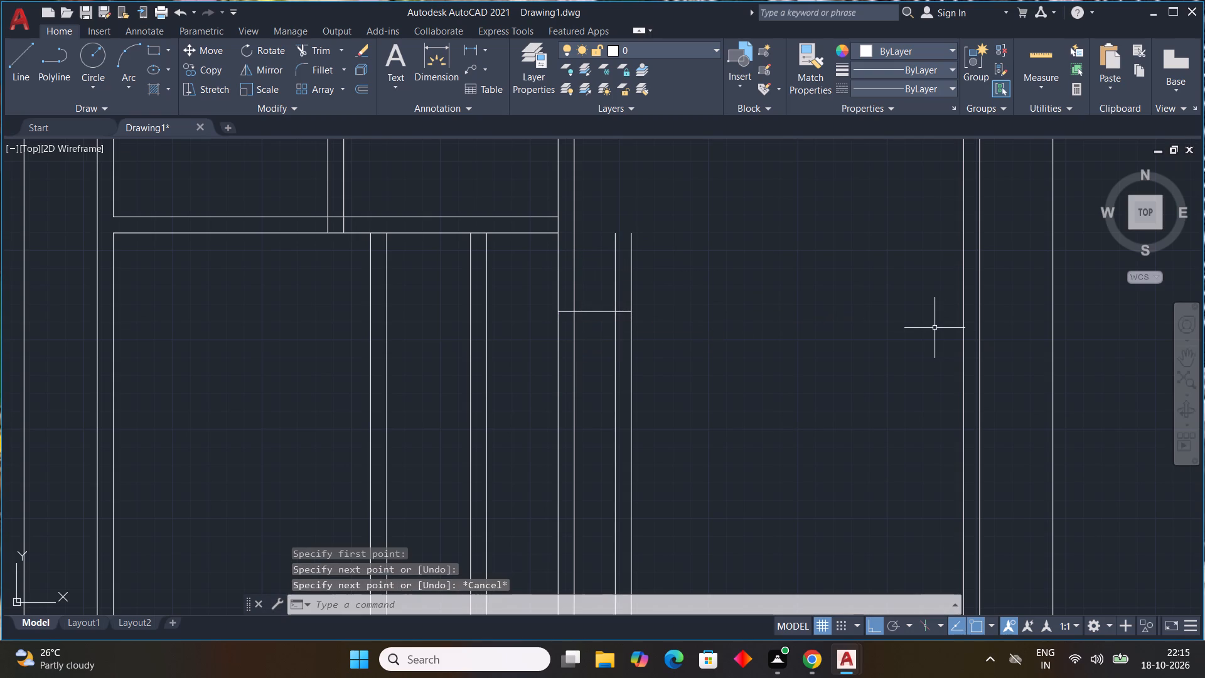
Offset the short horizontal connecting line 9" upward.
{"action": "type", "text": "OFF"}
{"action": "key", "text": "space"}
{"action": "type", "text": "9\""}
{"action": "key", "text": "Return"}
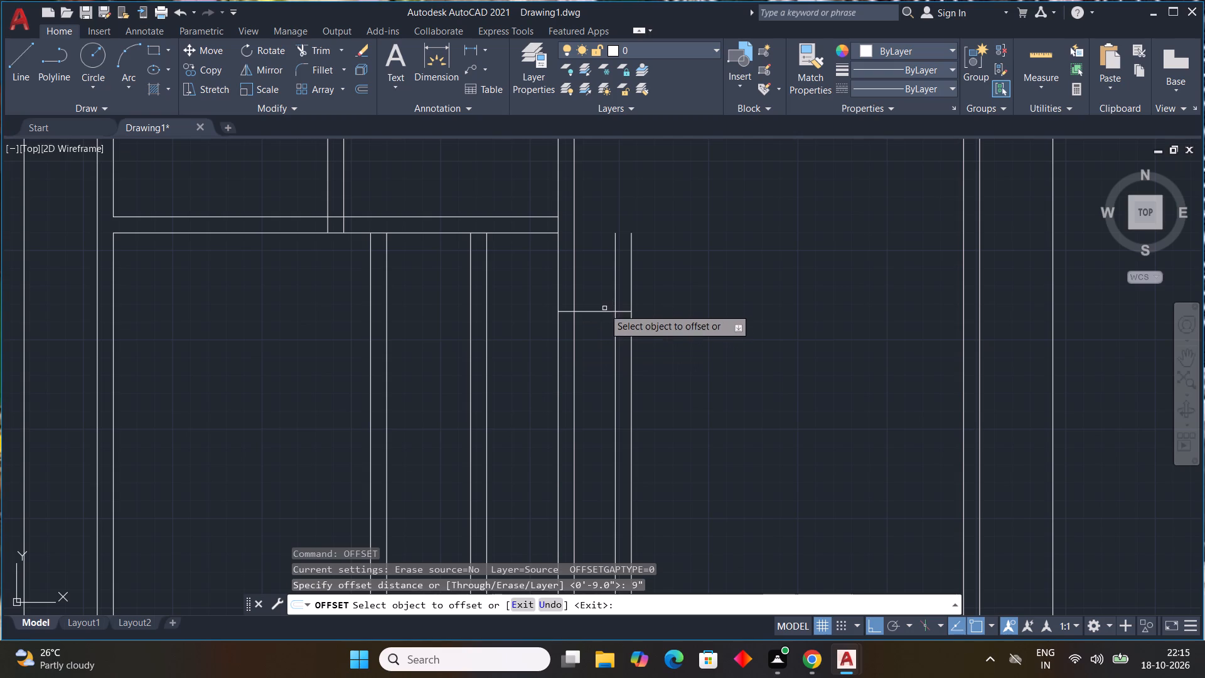
{"action": "left_click_drag", "start_coordinate": [606, 311], "coordinate": [606, 303]}
{"action": "left_click", "coordinate": [605, 291]}
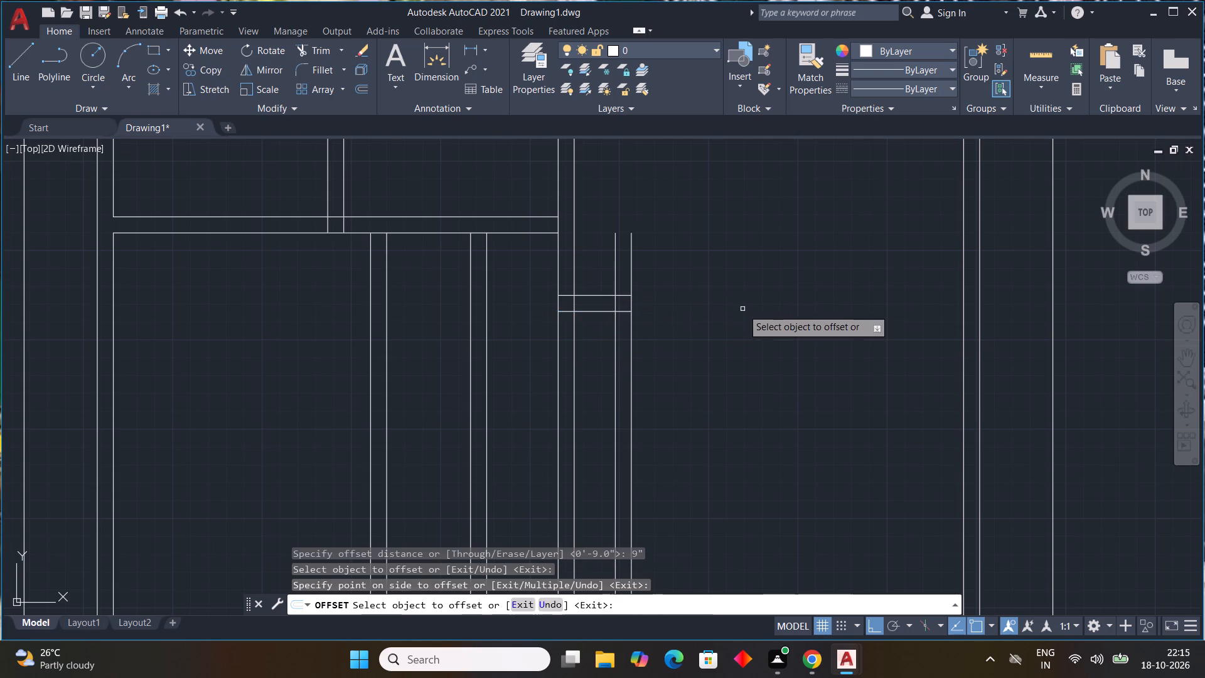
{"action": "key", "text": "Escape"}
{"action": "key", "text": "Escape"}
{"action": "key", "text": "Escape"}
Trim the new wall's two line ends above the short connecting wall and clear the overlapping lines at both of that wall's junctions.
{"action": "type", "text": "TR"}
{"action": "key", "text": "space"}
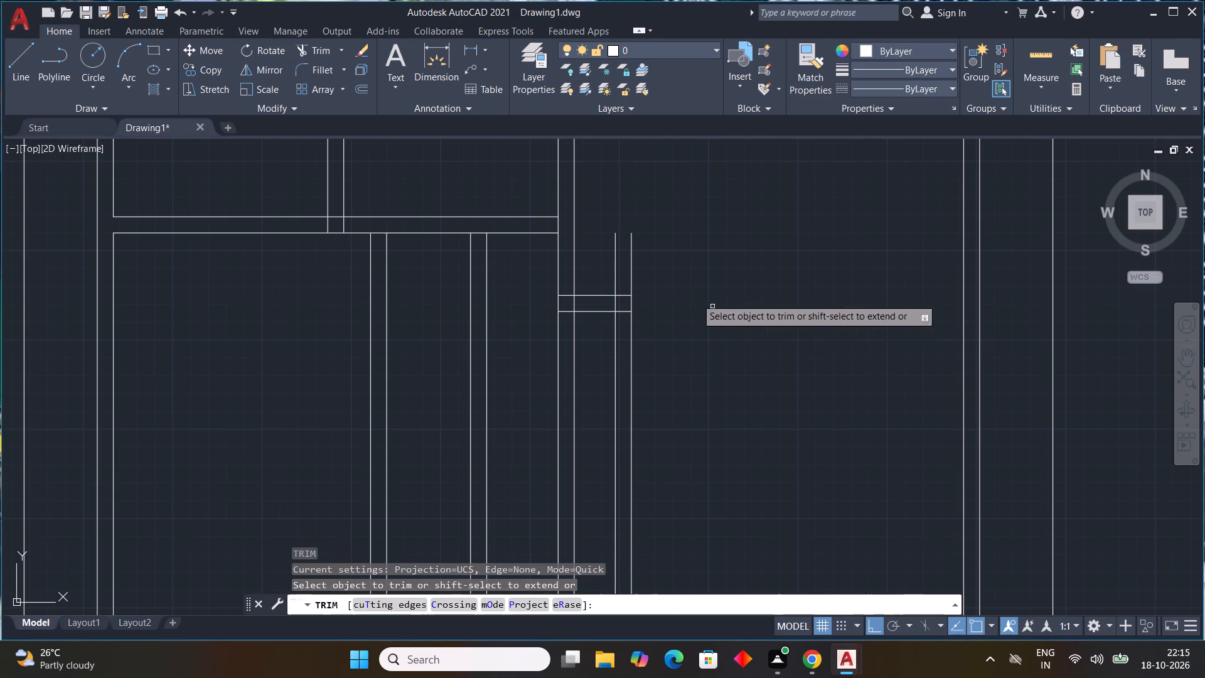
{"action": "left_click_drag", "start_coordinate": [595, 262], "coordinate": [666, 262]}
{"action": "scroll", "coordinate": [621, 298], "scroll_direction": "up", "scroll_amount": 2}
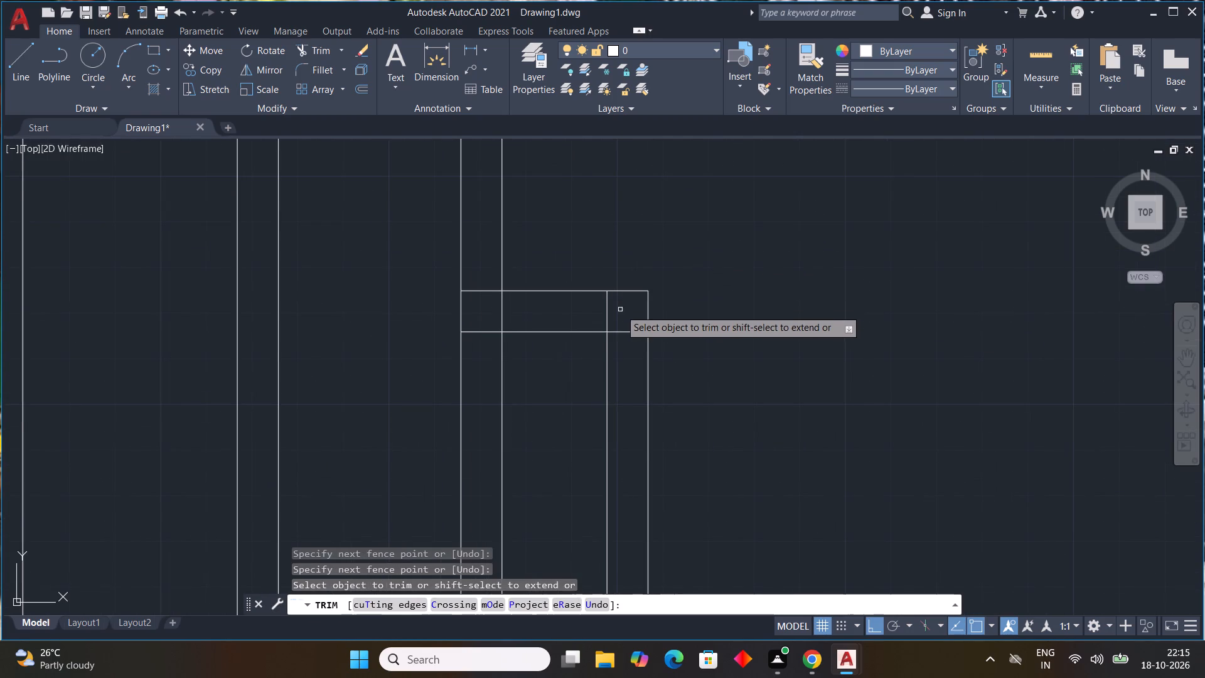
{"action": "left_click_drag", "start_coordinate": [619, 309], "coordinate": [482, 276]}
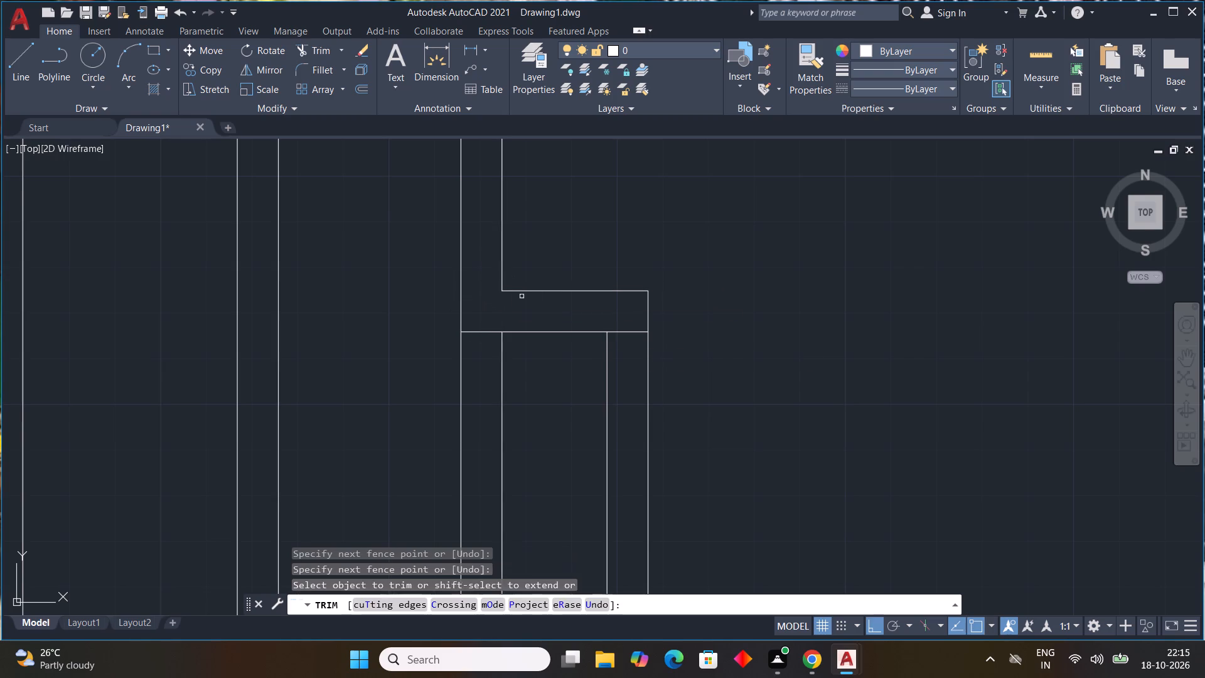
Trim away both lines of the central wall below the short connecting wall, down to the bottom wall.
{"action": "scroll", "coordinate": [682, 343], "scroll_direction": "down", "scroll_amount": 2}
{"action": "middle_click_drag", "start_coordinate": [746, 404], "coordinate": [763, 307]}
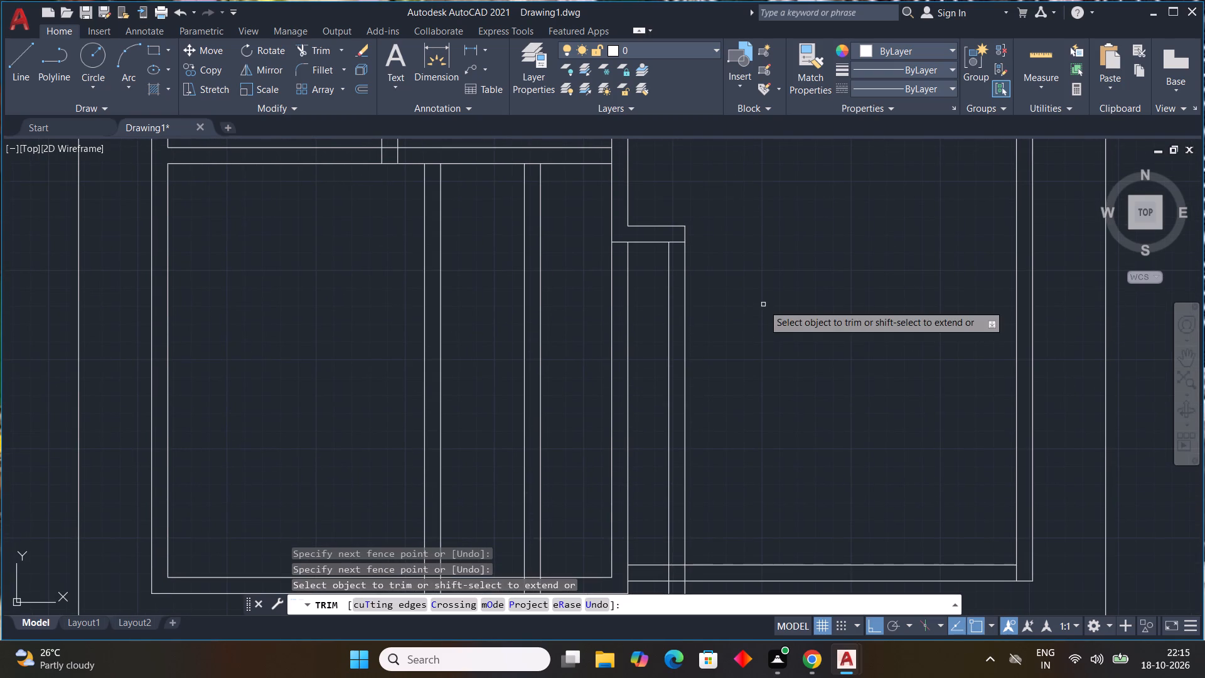
{"action": "left_click_drag", "start_coordinate": [640, 358], "coordinate": [584, 375]}
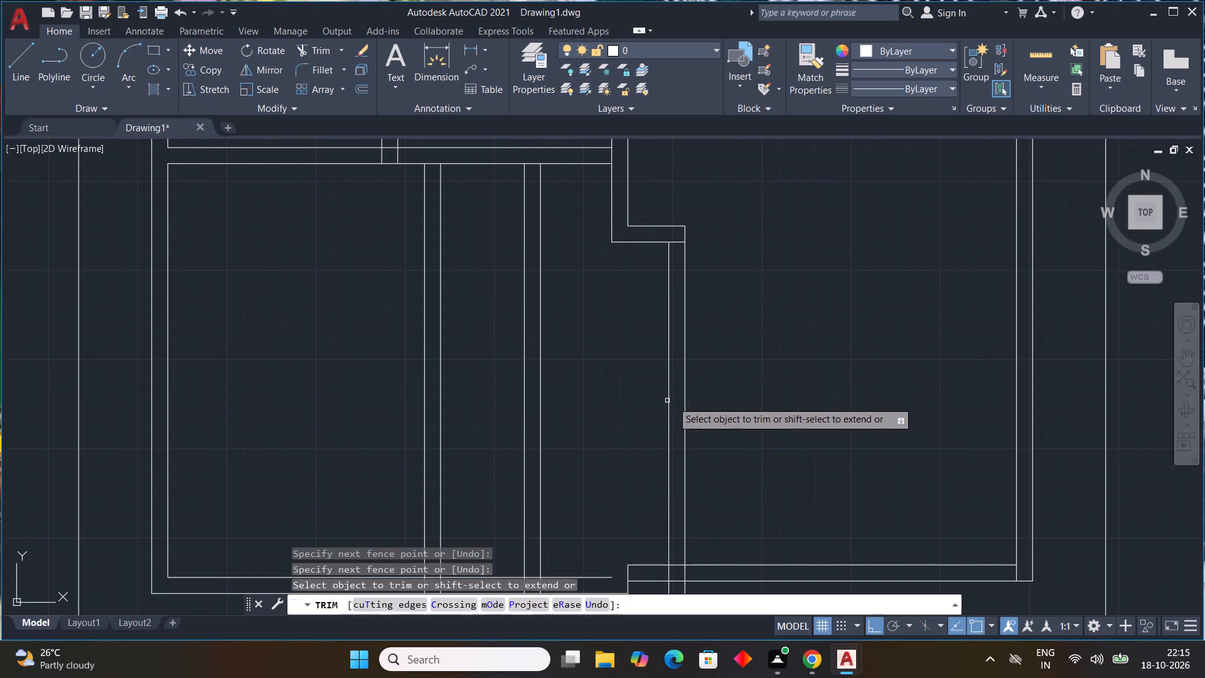
{"action": "scroll", "coordinate": [771, 422], "scroll_direction": "down", "scroll_amount": 2}
{"action": "middle_click_drag", "start_coordinate": [771, 419], "coordinate": [761, 365]}
{"action": "scroll", "coordinate": [707, 408], "scroll_direction": "up", "scroll_amount": 1}
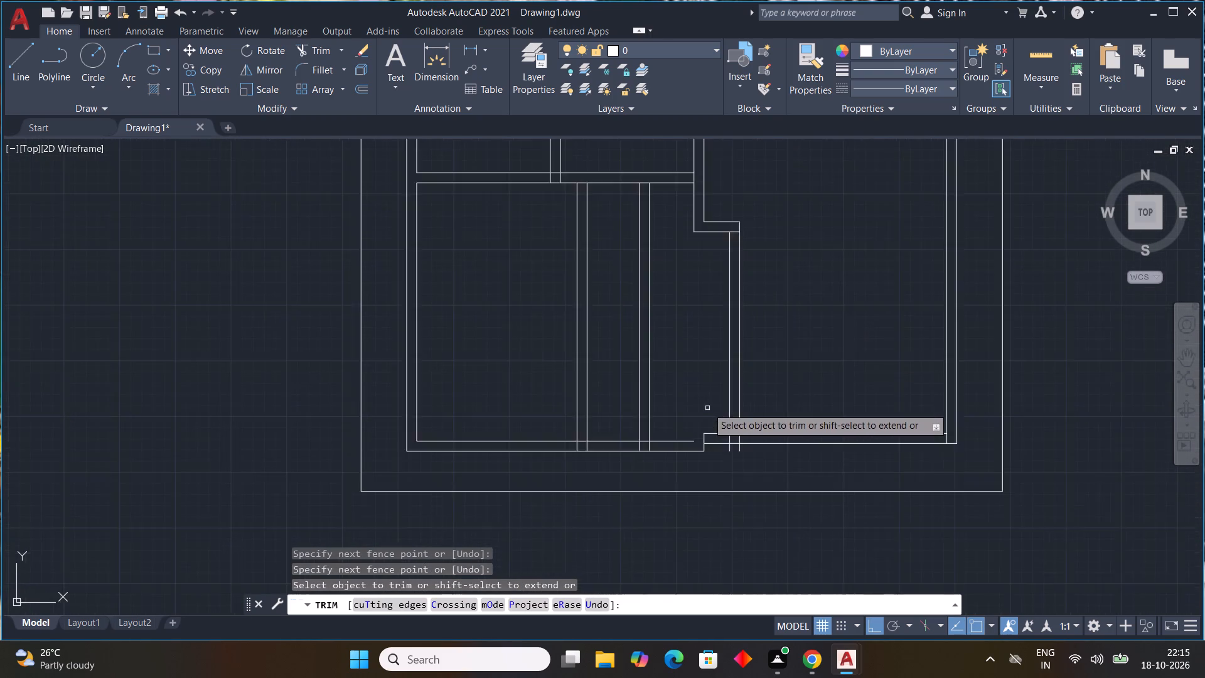
{"action": "scroll", "coordinate": [707, 407], "scroll_direction": "up", "scroll_amount": 2}
{"action": "middle_click_drag", "start_coordinate": [708, 407], "coordinate": [710, 360]}
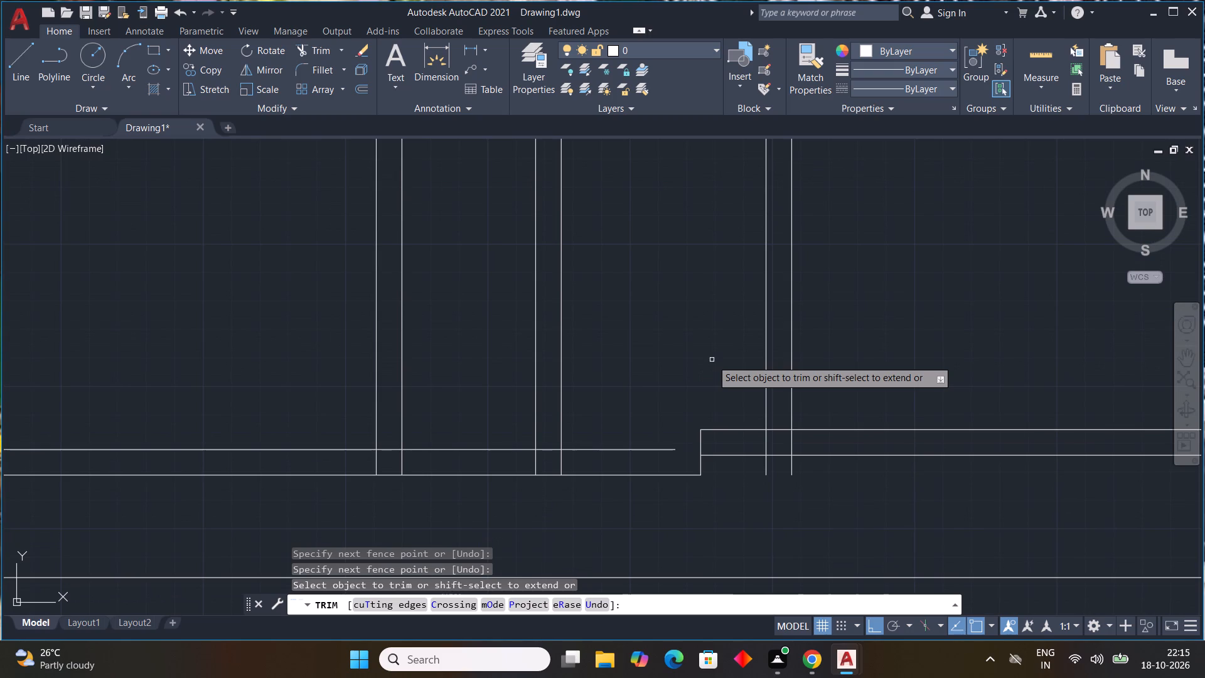
{"action": "scroll", "coordinate": [712, 360], "scroll_direction": "down", "scroll_amount": 2}
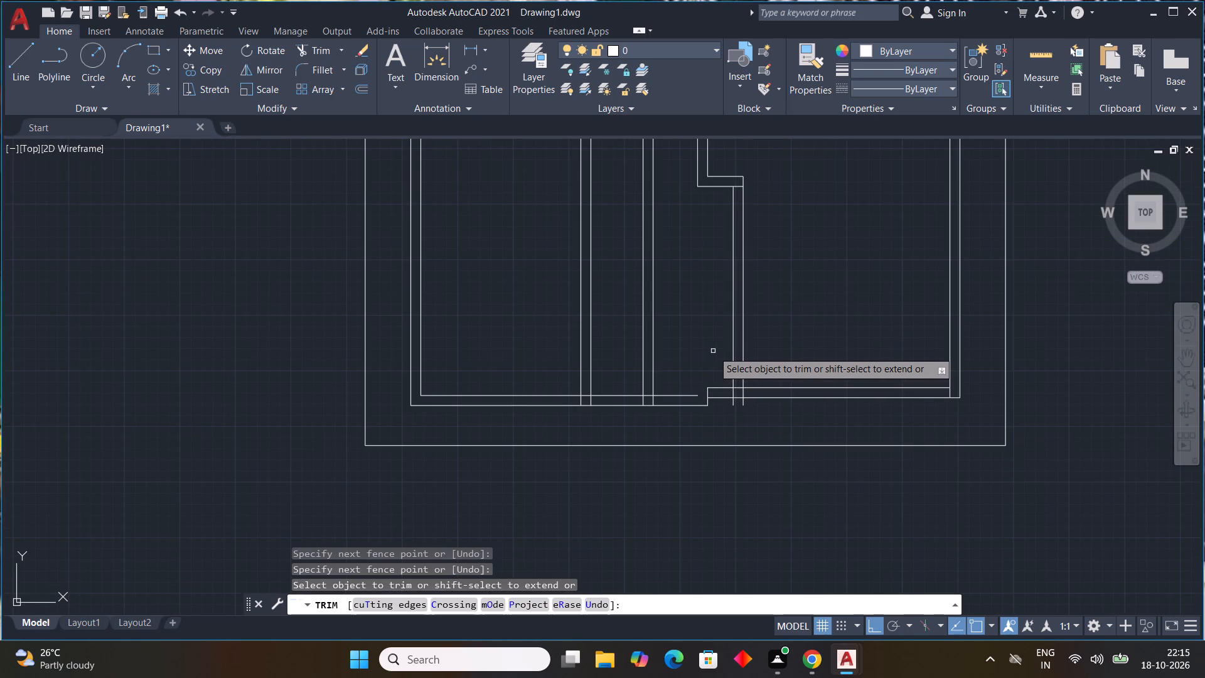
{"action": "middle_click_drag", "start_coordinate": [713, 351], "coordinate": [700, 451]}
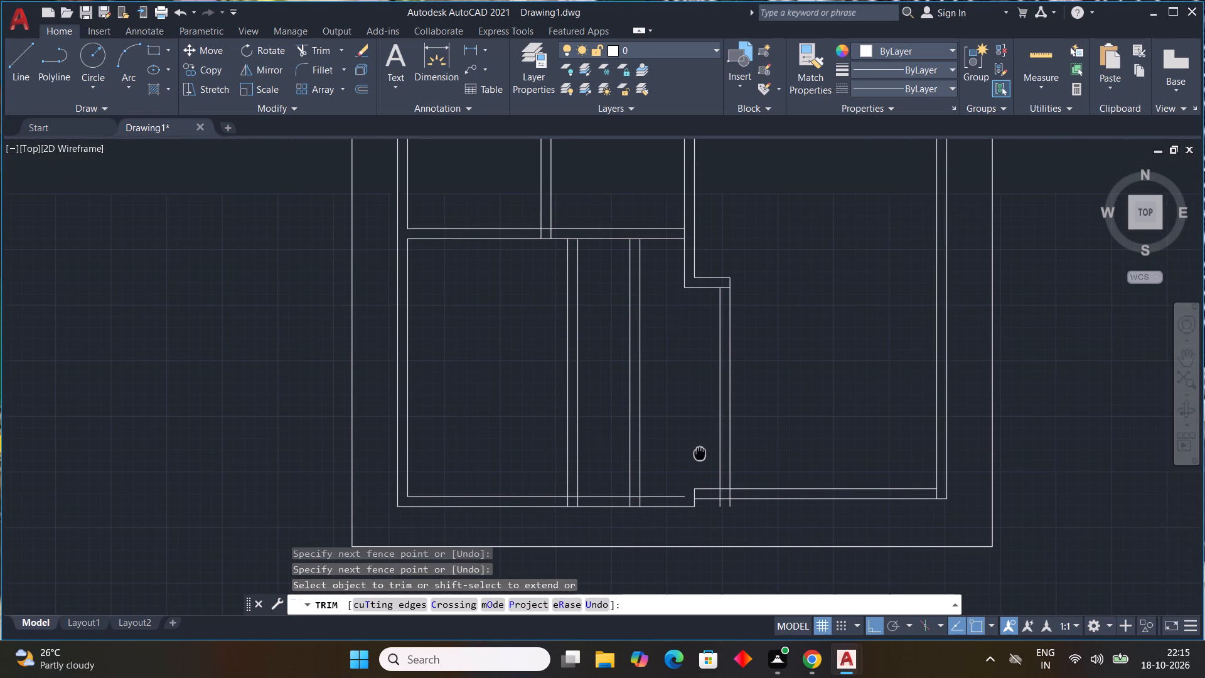
{"action": "middle_click_drag", "start_coordinate": [700, 451], "coordinate": [700, 448]}
{"action": "key", "text": "Escape"}
{"action": "key", "text": "Escape"}
{"action": "key", "text": "Escape"}
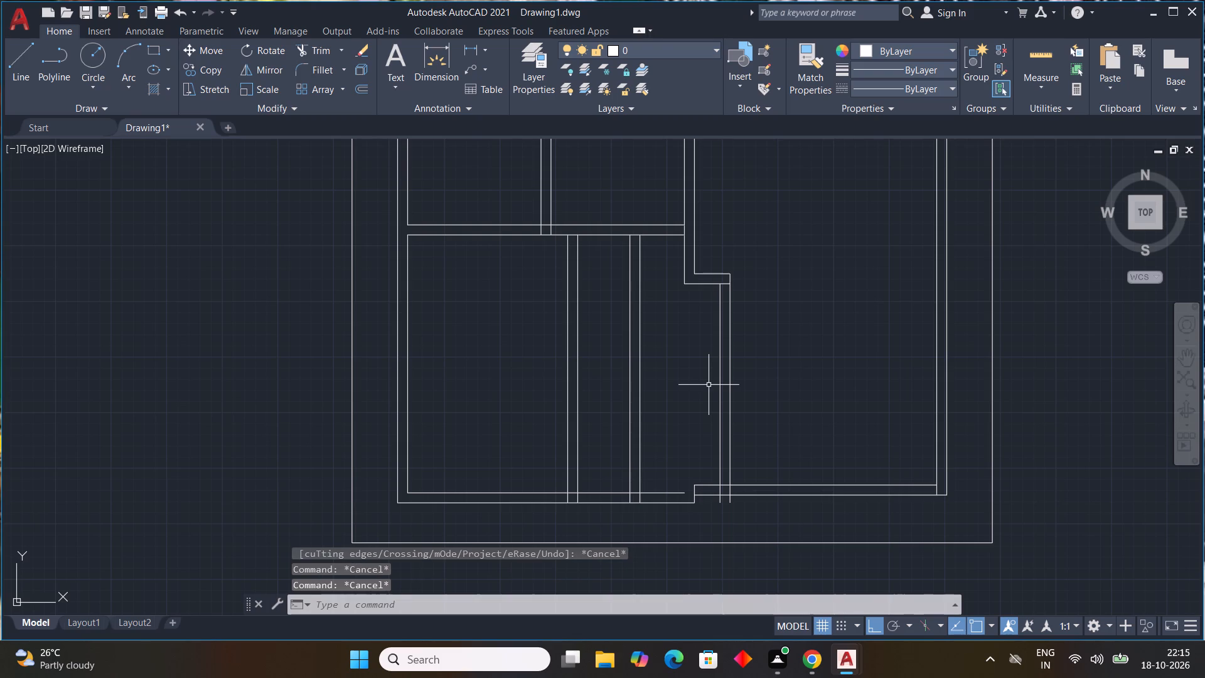
Draw two short horizontal lines across the second partition, aligned with the connecting wall's lower and upper edges.
{"action": "type", "text": "L"}
{"action": "key", "text": "space"}
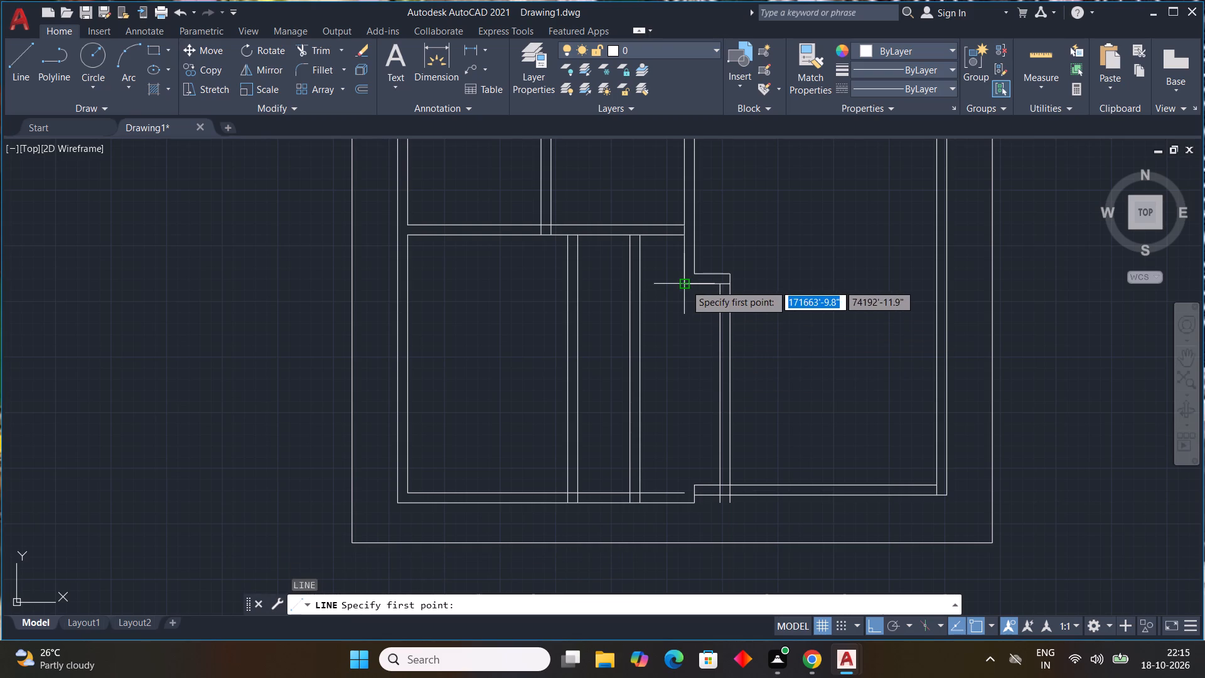
{"action": "scroll", "coordinate": [642, 288], "scroll_direction": "up", "scroll_amount": 2}
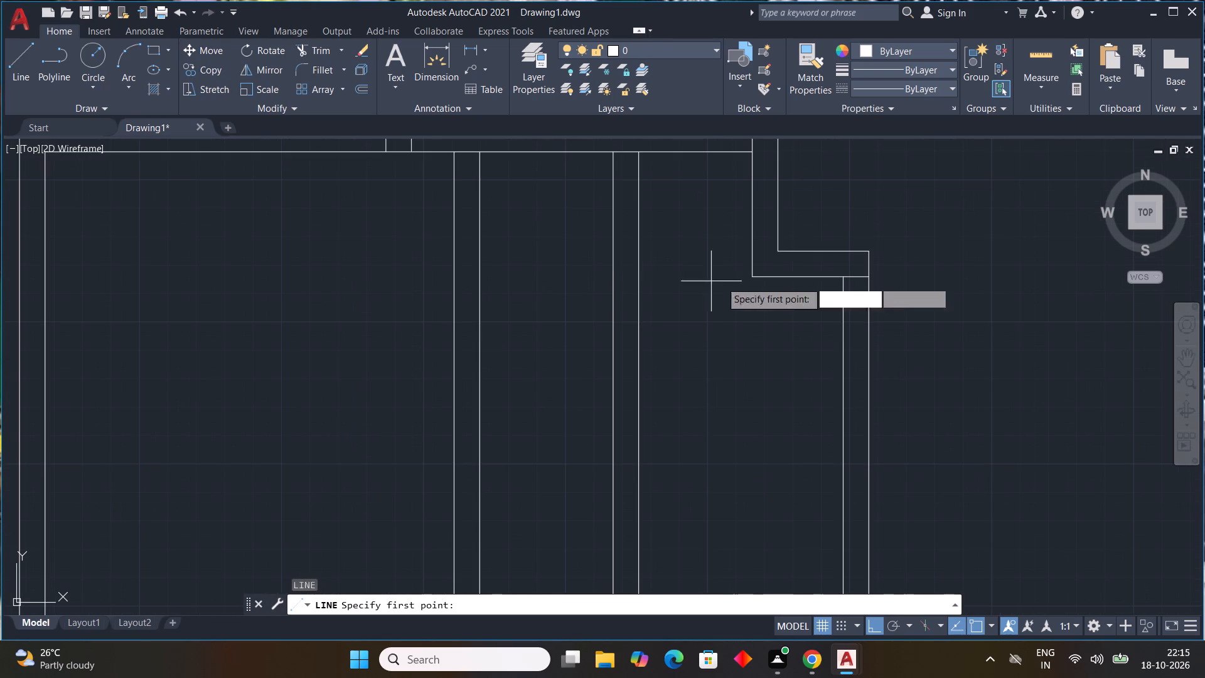
{"action": "left_click", "coordinate": [641, 281]}
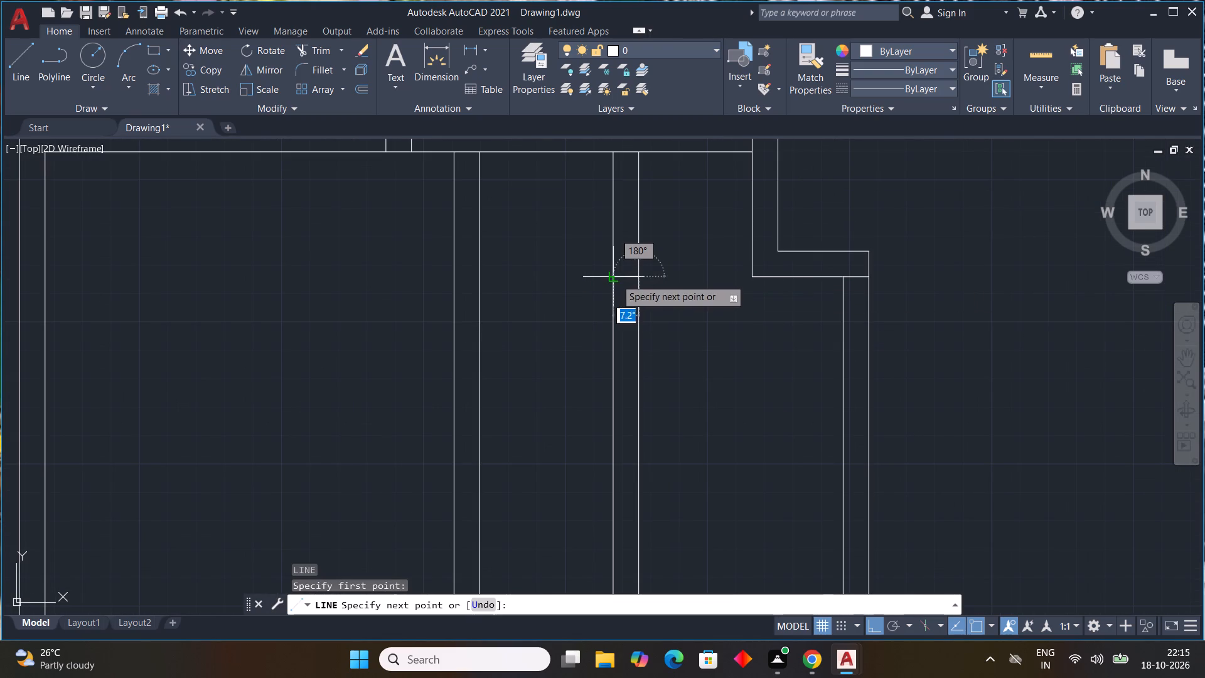
{"action": "left_click", "coordinate": [614, 279]}
{"action": "key", "text": "Escape"}
{"action": "key", "text": "space"}
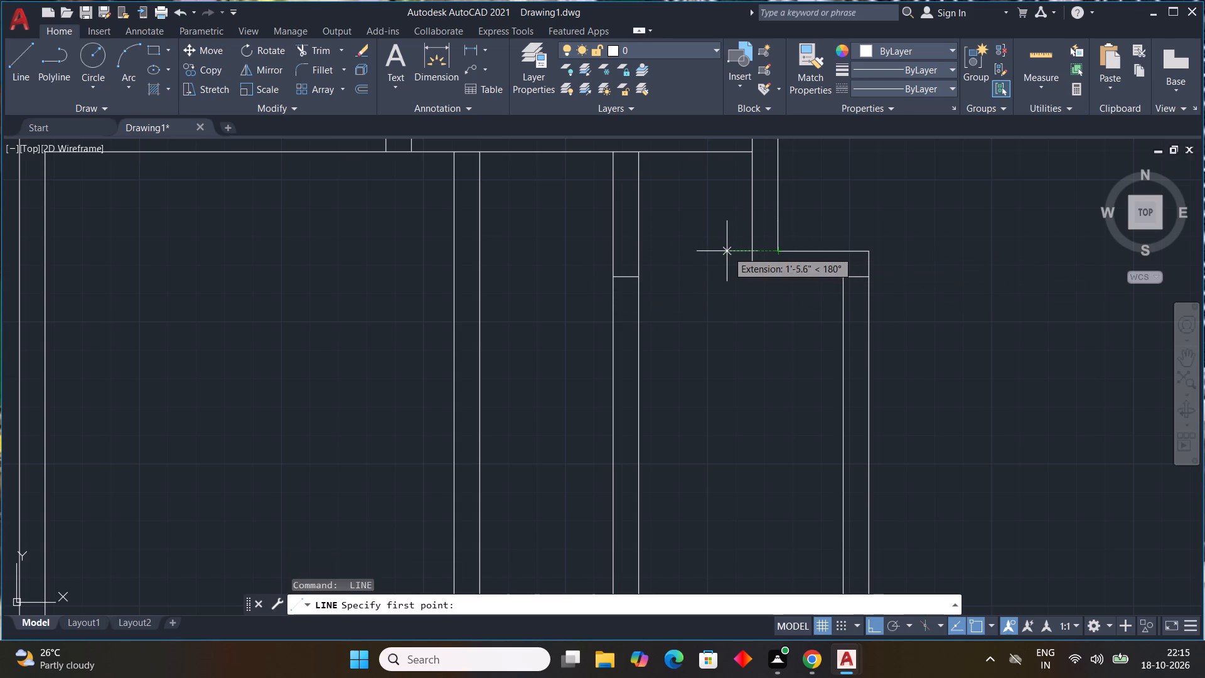
{"action": "left_click", "coordinate": [640, 250]}
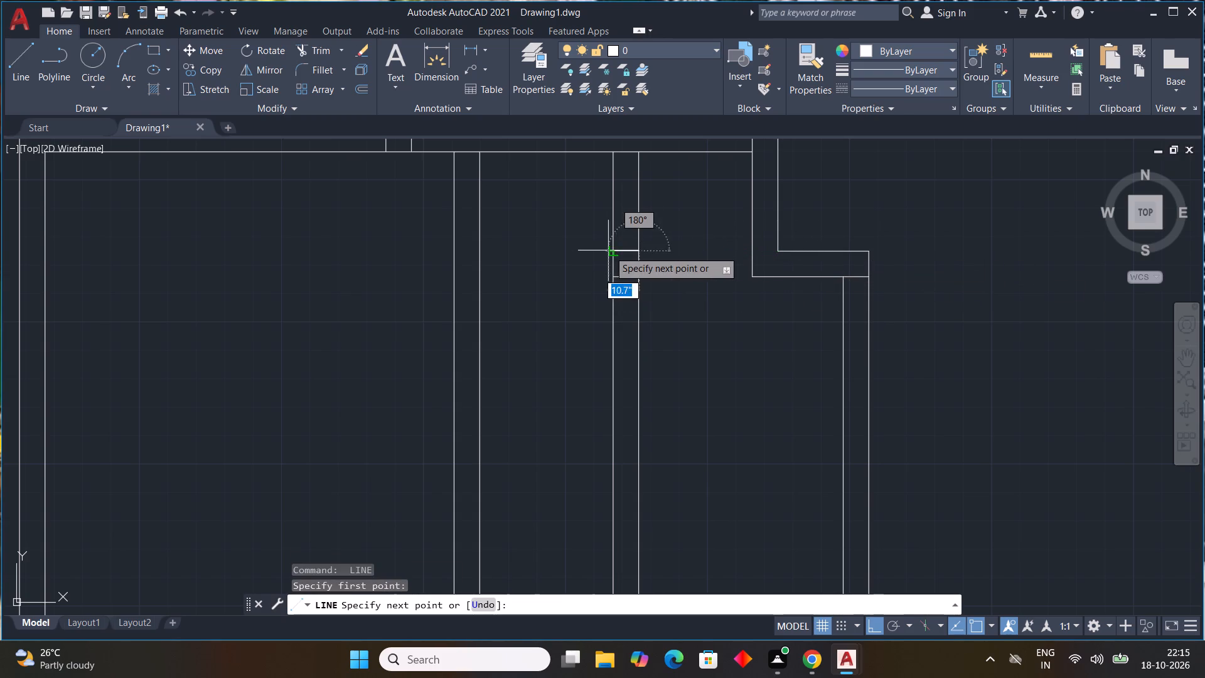
{"action": "left_click", "coordinate": [609, 250]}
{"action": "key", "text": "Escape"}
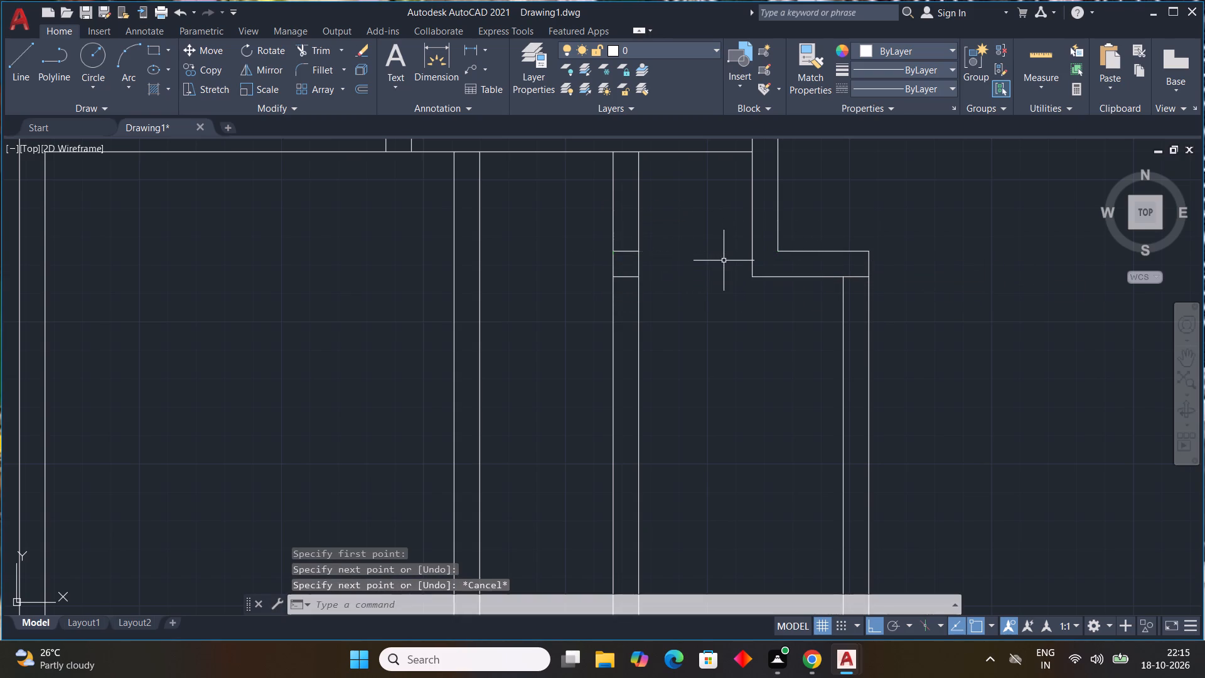
Draw a three-sided projection about 5" out from the second partition's right-hand line, between the two short horizontal lines.
{"action": "middle_click_drag", "start_coordinate": [752, 286], "coordinate": [740, 321]}
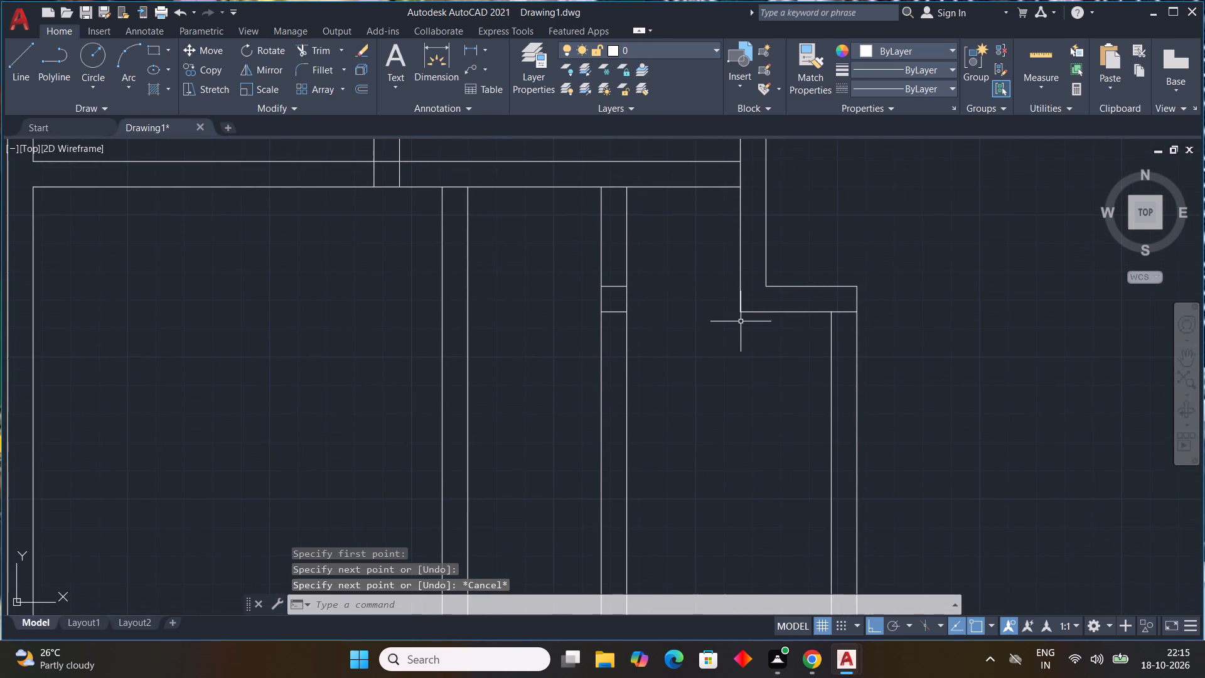
{"action": "type", "text": "L"}
{"action": "key", "text": "space"}
{"action": "left_click", "coordinate": [629, 289]}
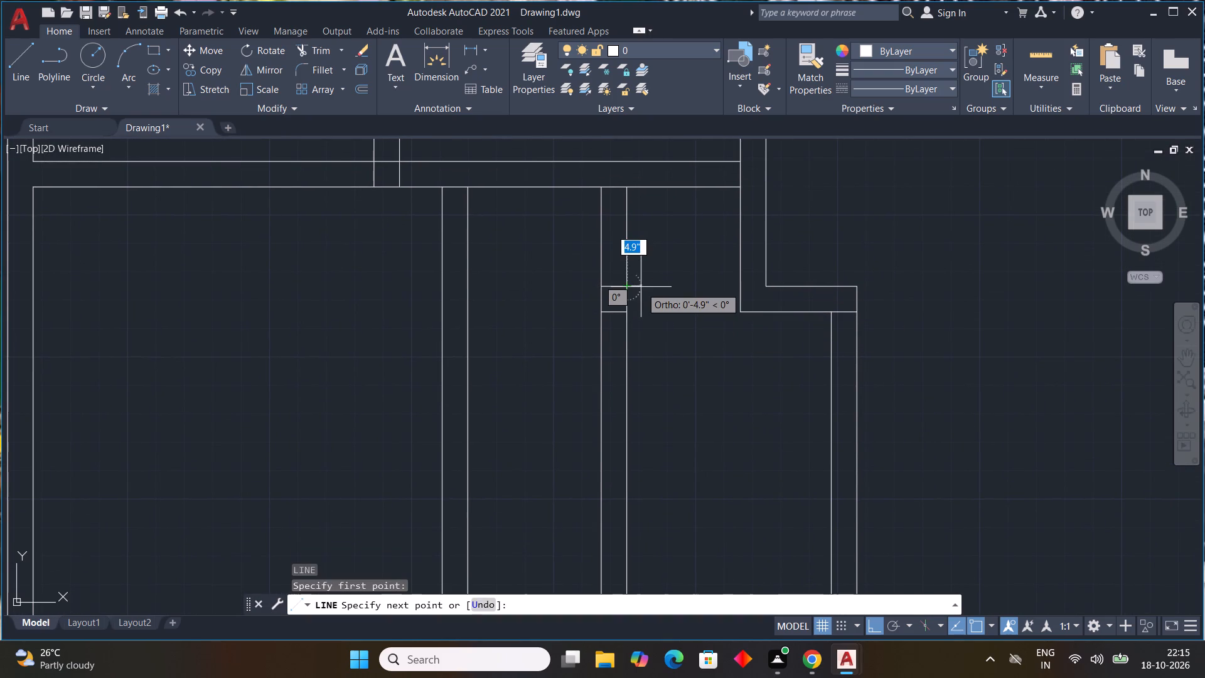
{"action": "left_click", "coordinate": [641, 287]}
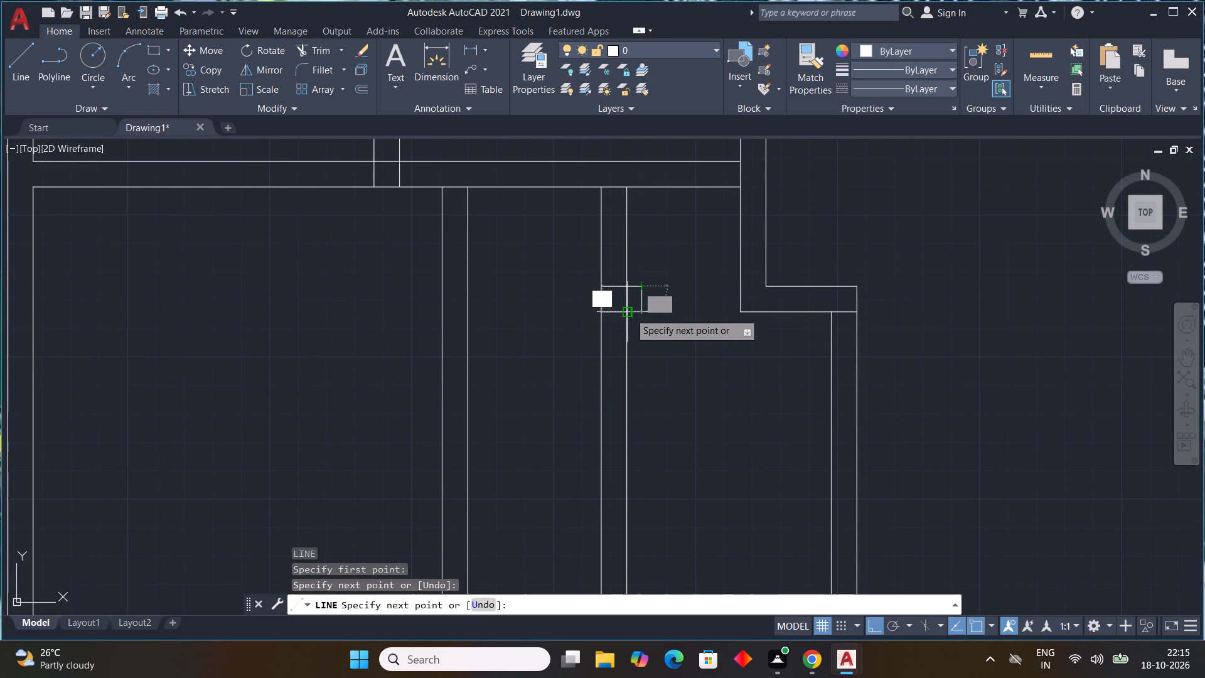
{"action": "left_click", "coordinate": [643, 313]}
{"action": "left_click", "coordinate": [632, 311]}
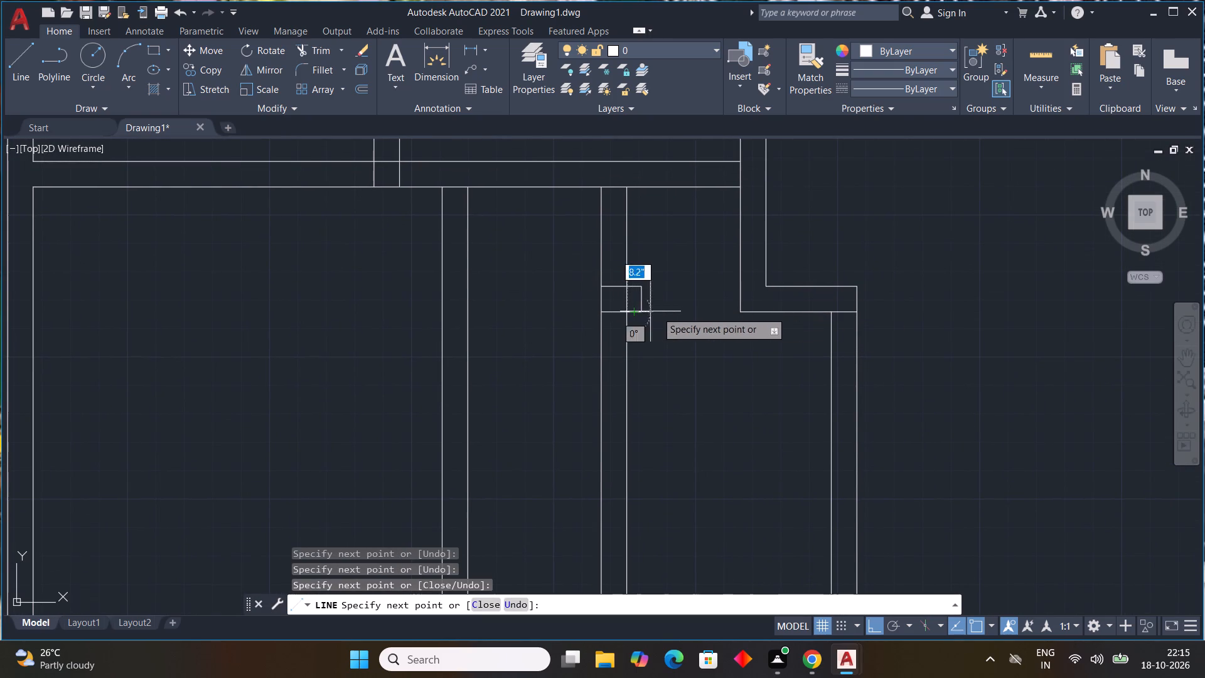
{"action": "key", "text": "Escape"}
{"action": "key", "text": "Escape"}
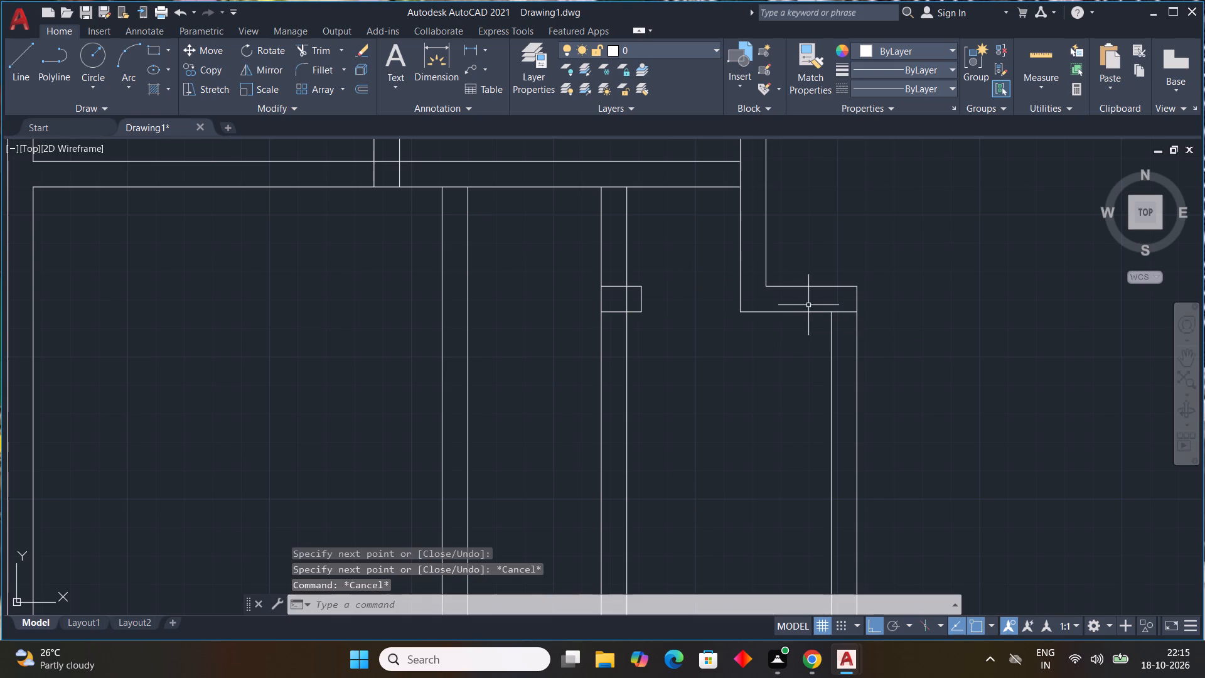
Trim the second partition above the projection and remove the lines inside it, leaving an open return at the wall's top end.
{"action": "key", "text": "t"}
{"action": "type", "text": "R"}
{"action": "key", "text": "space"}
{"action": "left_click_drag", "start_coordinate": [589, 250], "coordinate": [667, 252]}
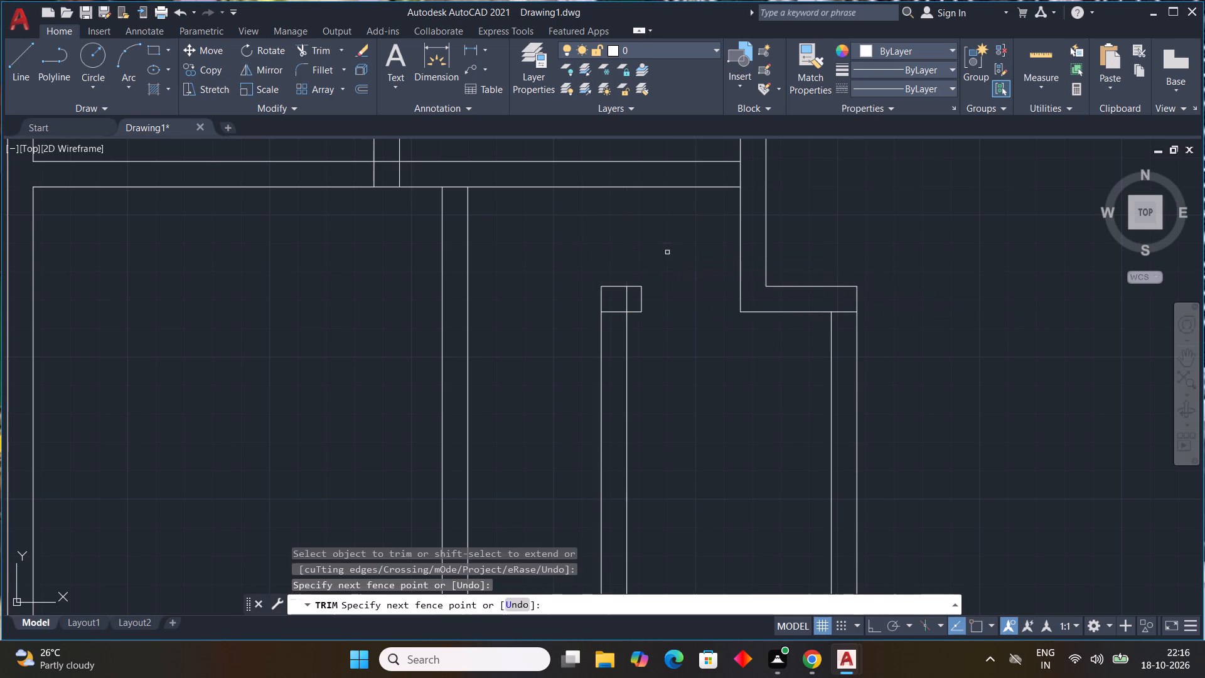
{"action": "scroll", "coordinate": [634, 299], "scroll_direction": "up", "scroll_amount": 2}
{"action": "left_click", "coordinate": [614, 302]}
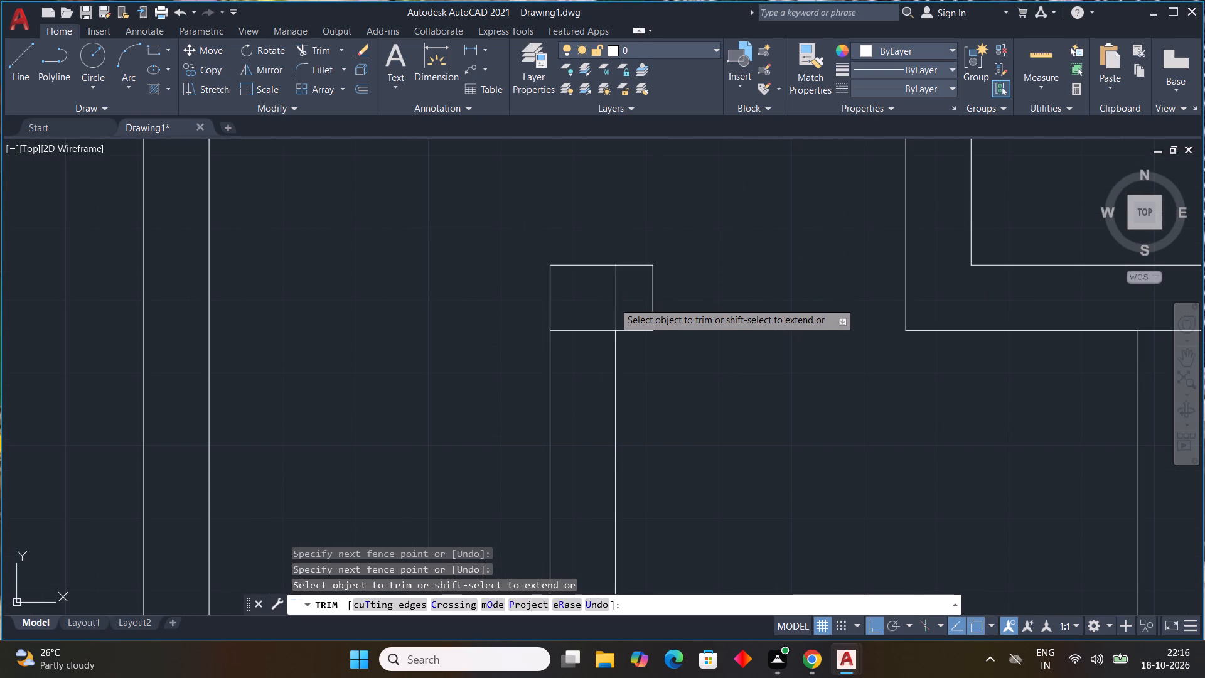
{"action": "scroll", "coordinate": [693, 358], "scroll_direction": "down", "scroll_amount": 3}
{"action": "middle_click_drag", "start_coordinate": [696, 395], "coordinate": [659, 347]}
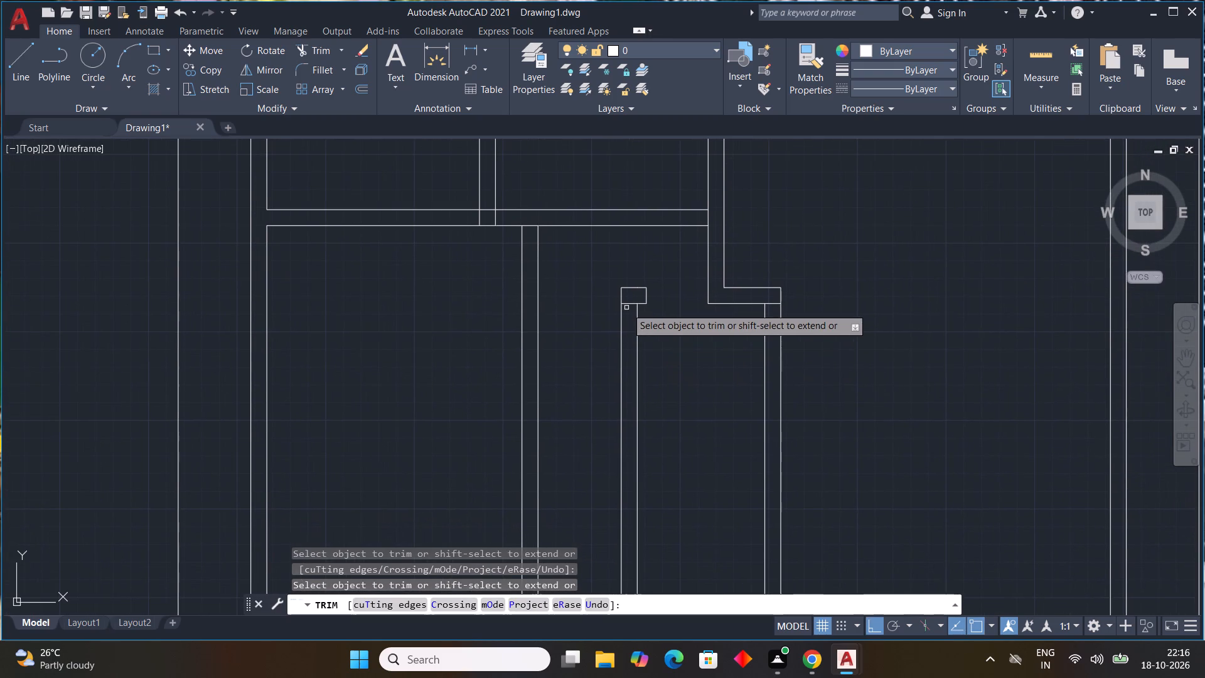
{"action": "left_click", "coordinate": [627, 305]}
{"action": "scroll", "coordinate": [641, 294], "scroll_direction": "up", "scroll_amount": 3}
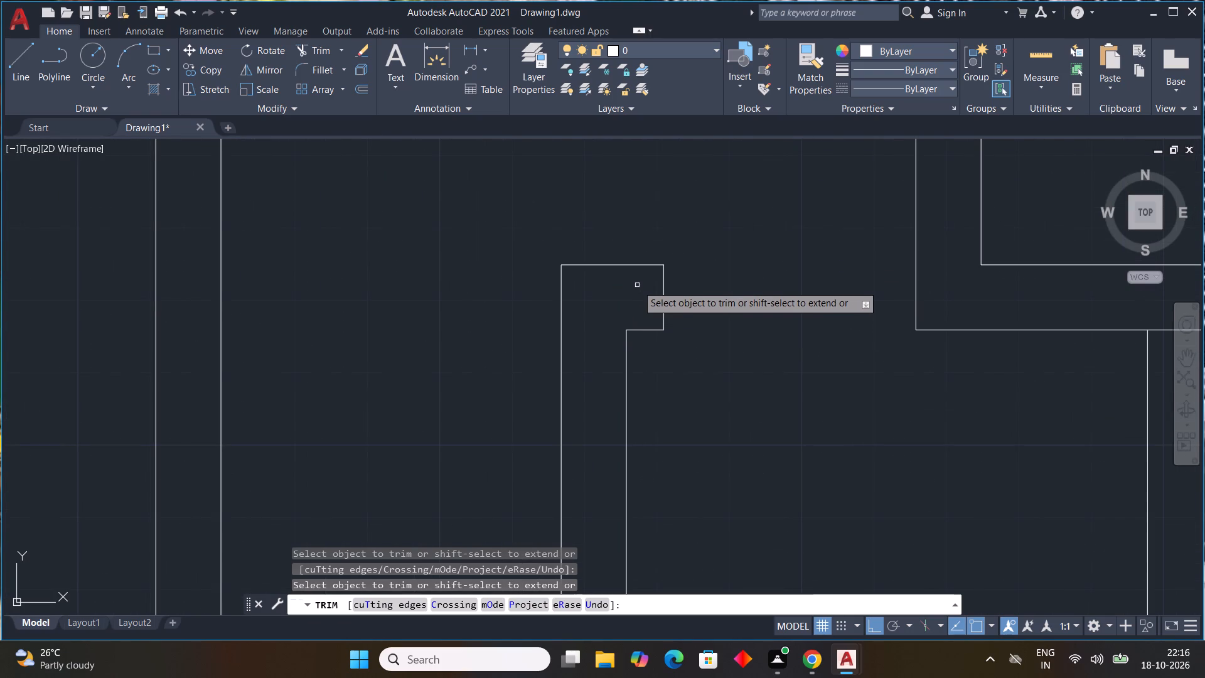
{"action": "key", "text": "Escape"}
{"action": "key", "text": "Escape"}
{"action": "key", "text": "Escape"}
{"action": "key", "text": "Escape"}
Trim the overlapping lines where the first and second lower partitions meet the bottom wall, so their thicknesses join cleanly.
{"action": "scroll", "coordinate": [646, 284], "scroll_direction": "down", "scroll_amount": 2}
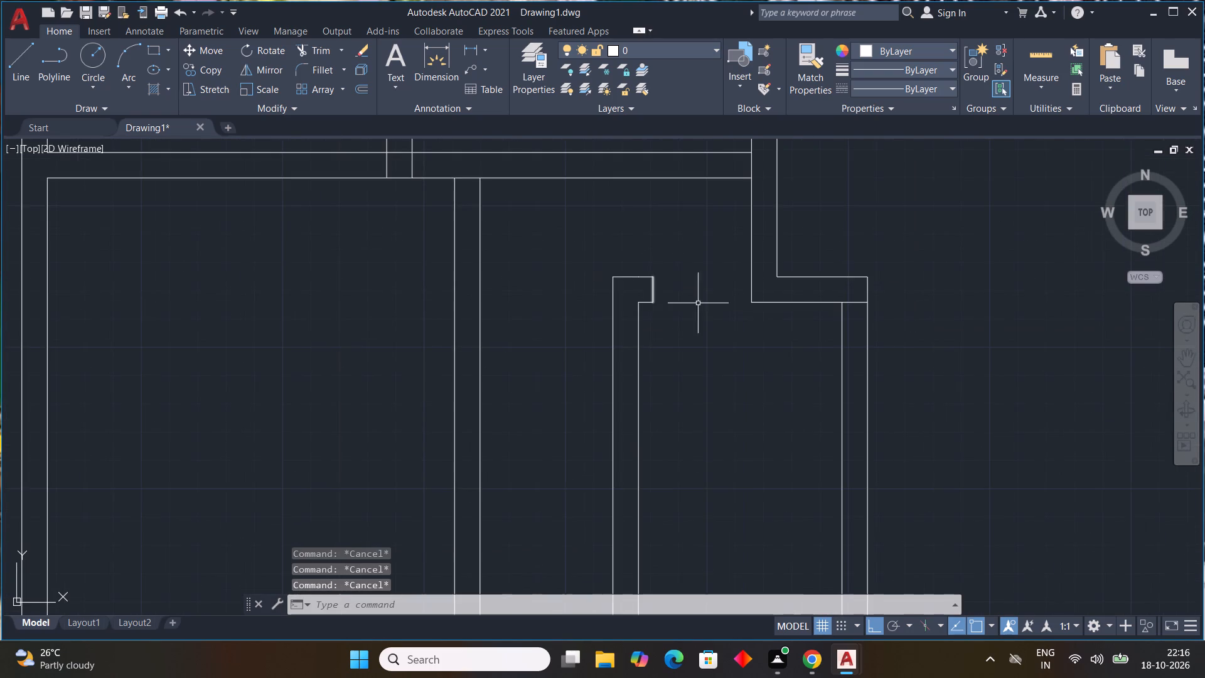
{"action": "middle_click_drag", "start_coordinate": [699, 303], "coordinate": [729, 249]}
{"action": "scroll", "coordinate": [707, 345], "scroll_direction": "down", "scroll_amount": 1}
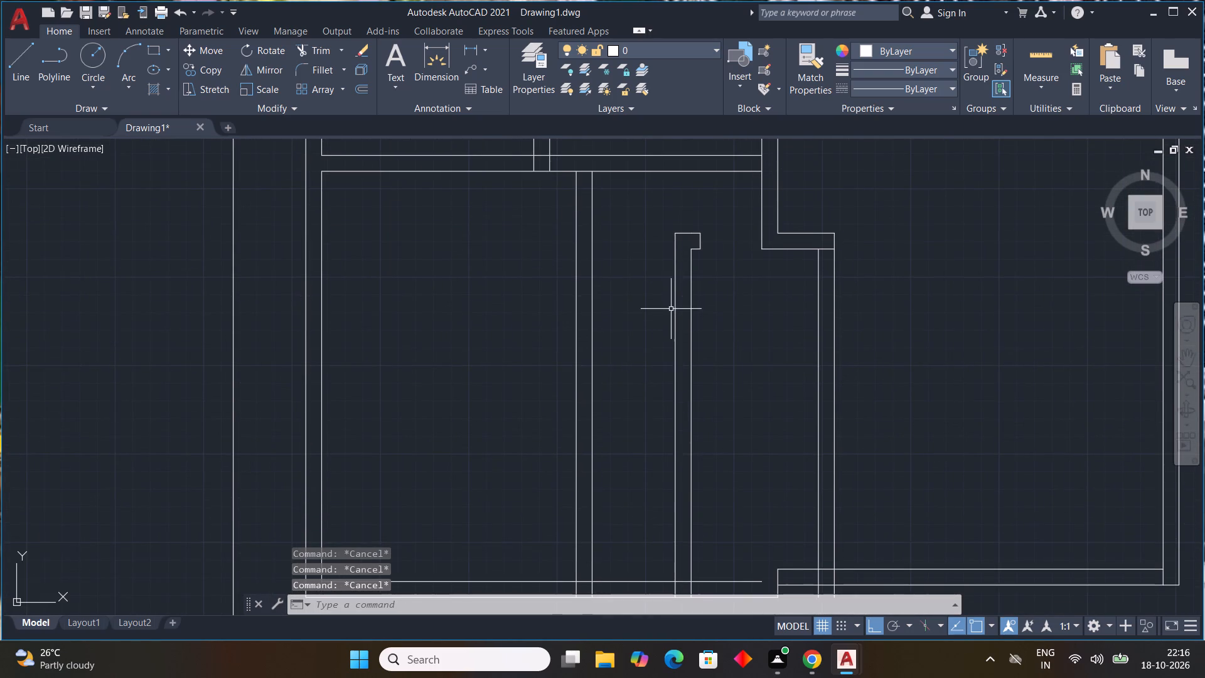
{"action": "middle_click_drag", "start_coordinate": [674, 308], "coordinate": [727, 323]}
{"action": "scroll", "coordinate": [481, 289], "scroll_direction": "down", "scroll_amount": 3}
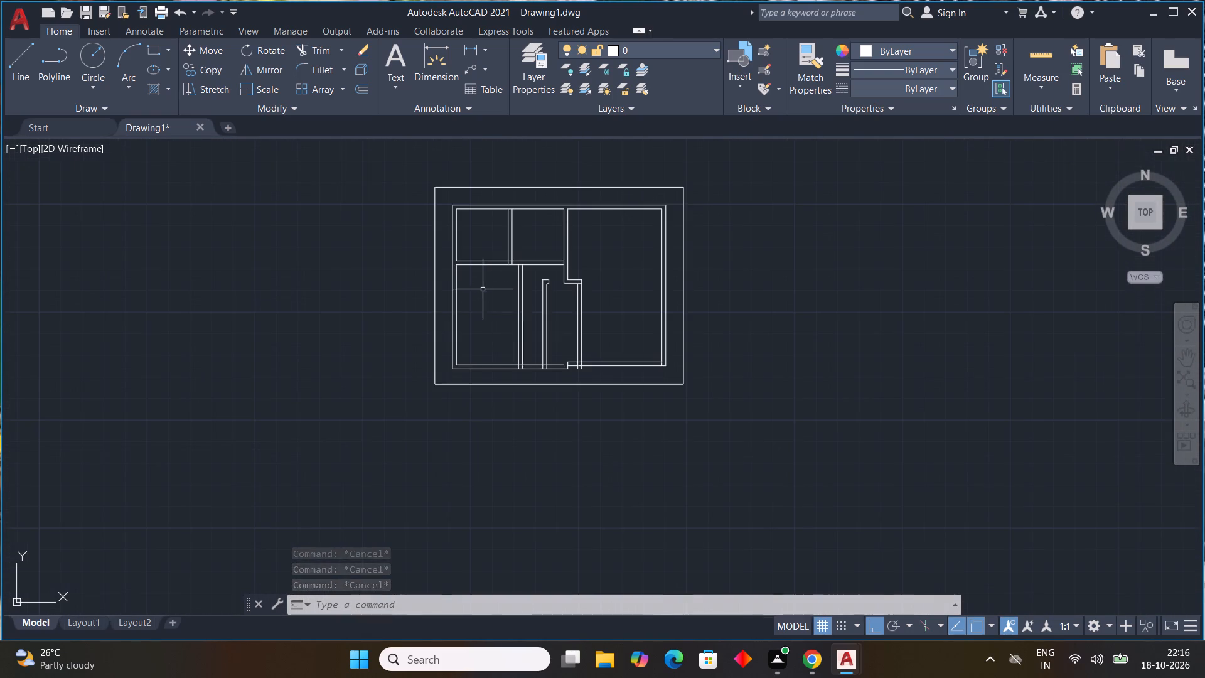
{"action": "scroll", "coordinate": [506, 371], "scroll_direction": "up", "scroll_amount": 3}
{"action": "type", "text": "TR"}
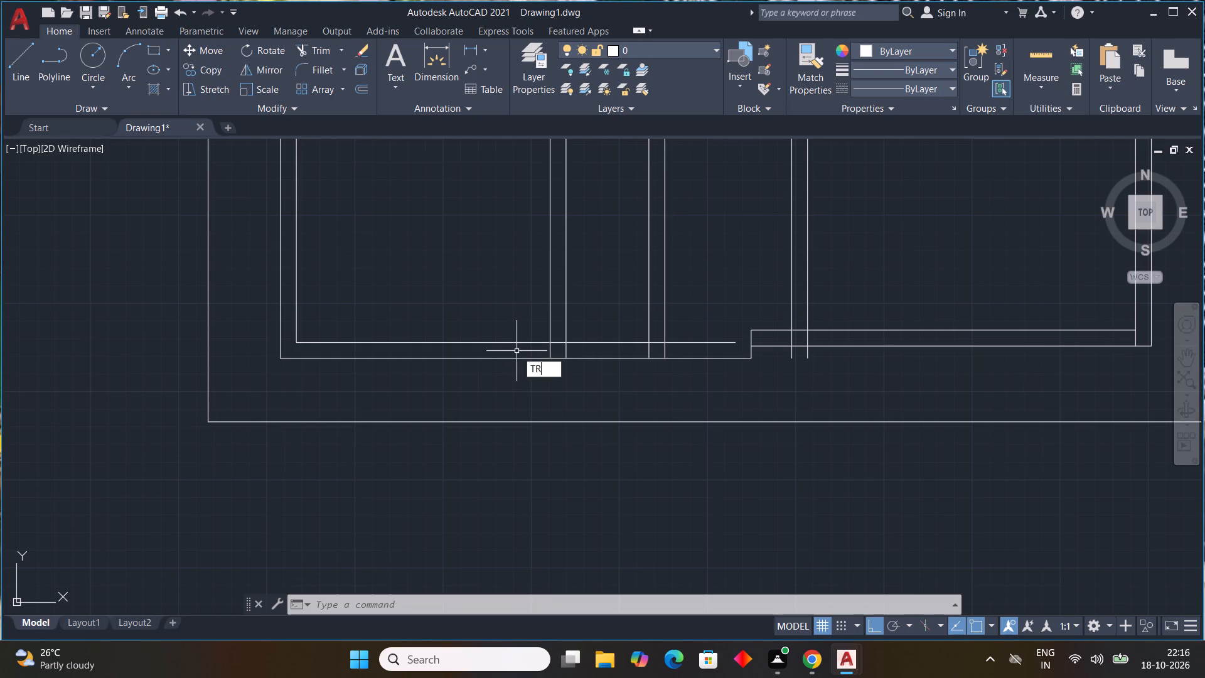
{"action": "key", "text": "space"}
{"action": "scroll", "coordinate": [561, 358], "scroll_direction": "up", "scroll_amount": 3}
{"action": "left_click_drag", "start_coordinate": [546, 291], "coordinate": [510, 336]}
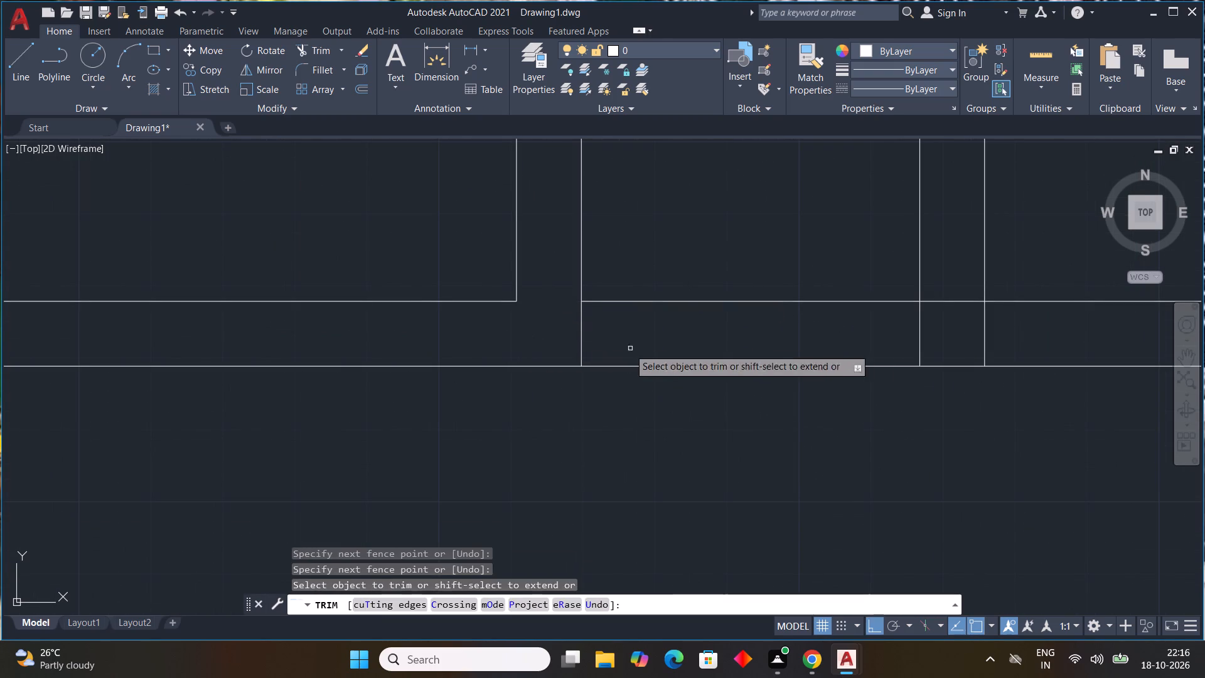
{"action": "left_click_drag", "start_coordinate": [567, 335], "coordinate": [706, 341]}
{"action": "scroll", "coordinate": [887, 338], "scroll_direction": "down", "scroll_amount": 3}
{"action": "scroll", "coordinate": [901, 345], "scroll_direction": "up", "scroll_amount": 3}
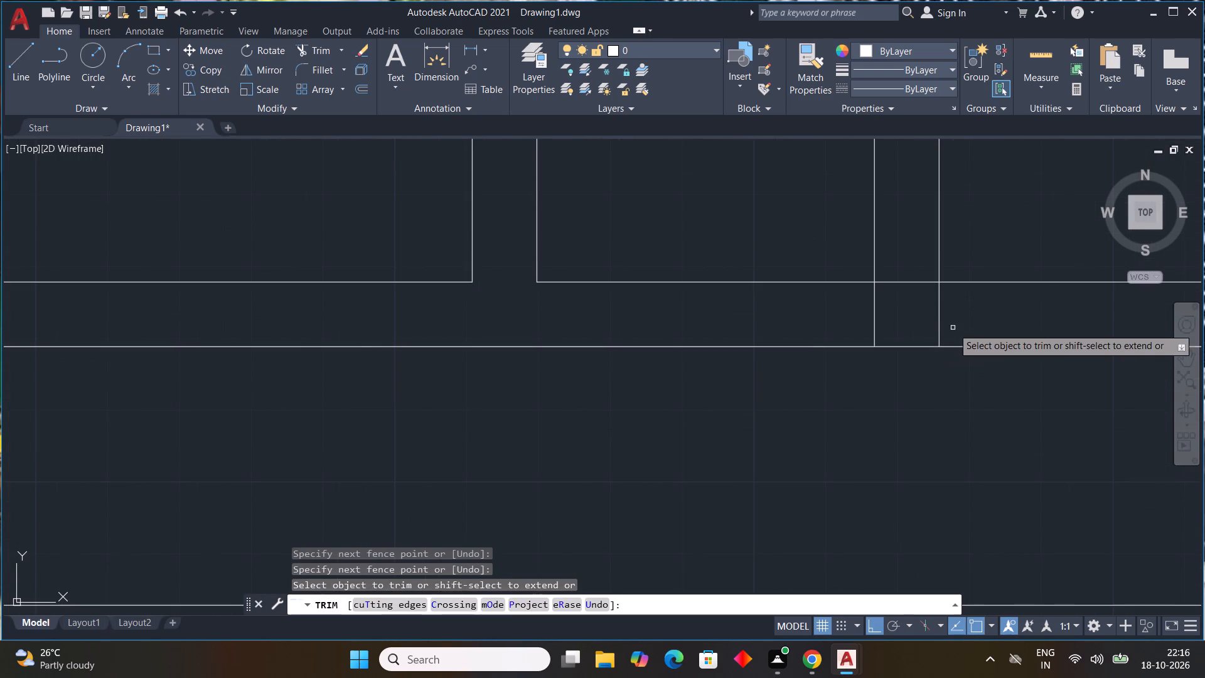
{"action": "left_click_drag", "start_coordinate": [954, 326], "coordinate": [816, 323]}
{"action": "left_click_drag", "start_coordinate": [898, 275], "coordinate": [892, 315]}
{"action": "scroll", "coordinate": [940, 378], "scroll_direction": "down", "scroll_amount": 3}
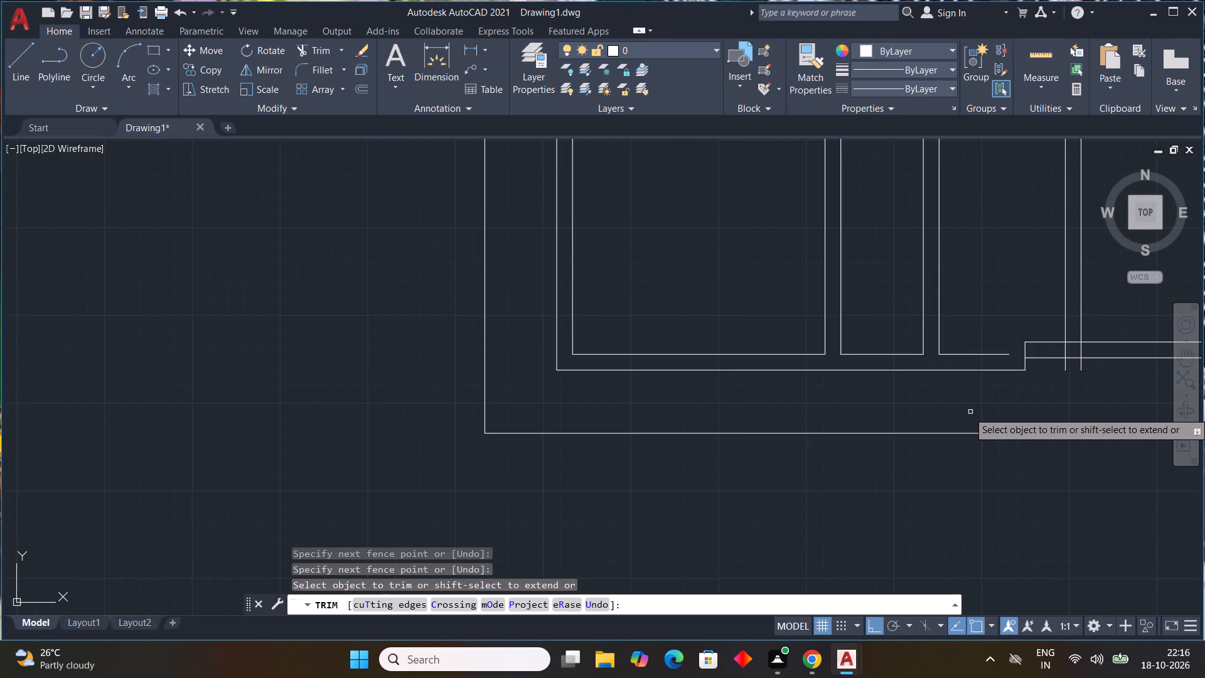
{"action": "middle_click_drag", "start_coordinate": [968, 407], "coordinate": [766, 363]}
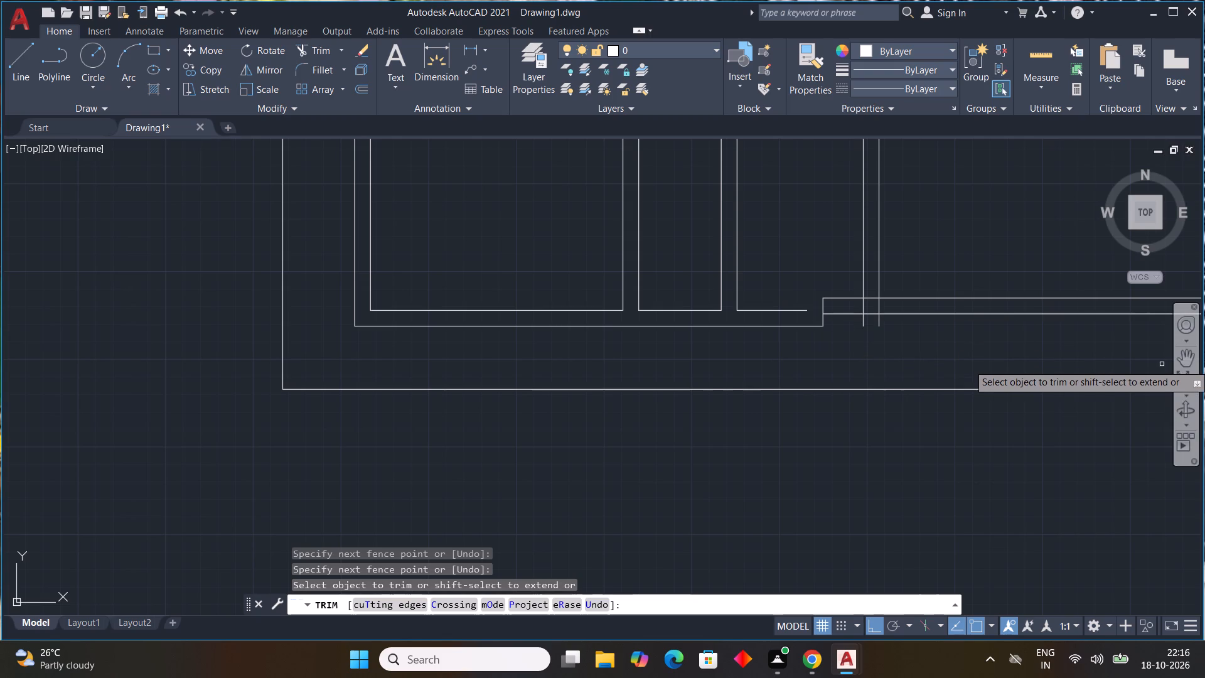
{"action": "key", "text": "Escape"}
{"action": "key", "text": "Escape"}
{"action": "key", "text": "Escape"}
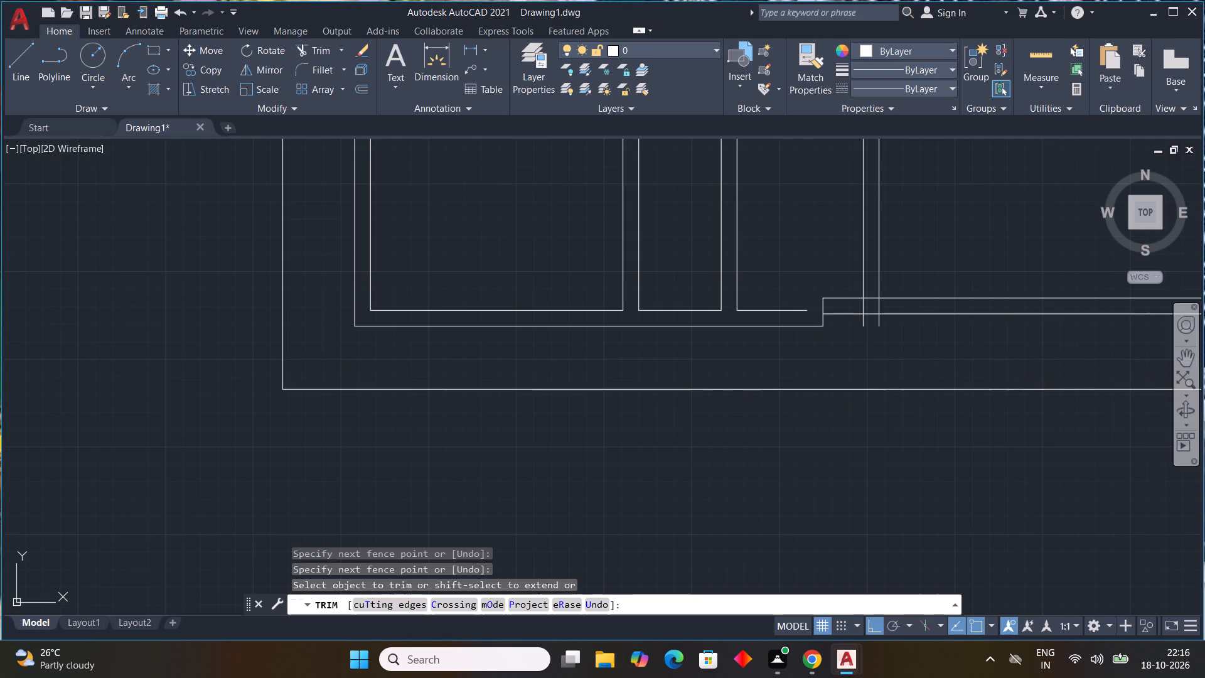
Draw a short vertical line continuing the second lower partition's right-hand face down to the bottom wall's outer line.
{"action": "key", "text": "l"}
{"action": "key", "text": "space"}
{"action": "left_click_drag", "start_coordinate": [741, 315], "coordinate": [741, 331]}
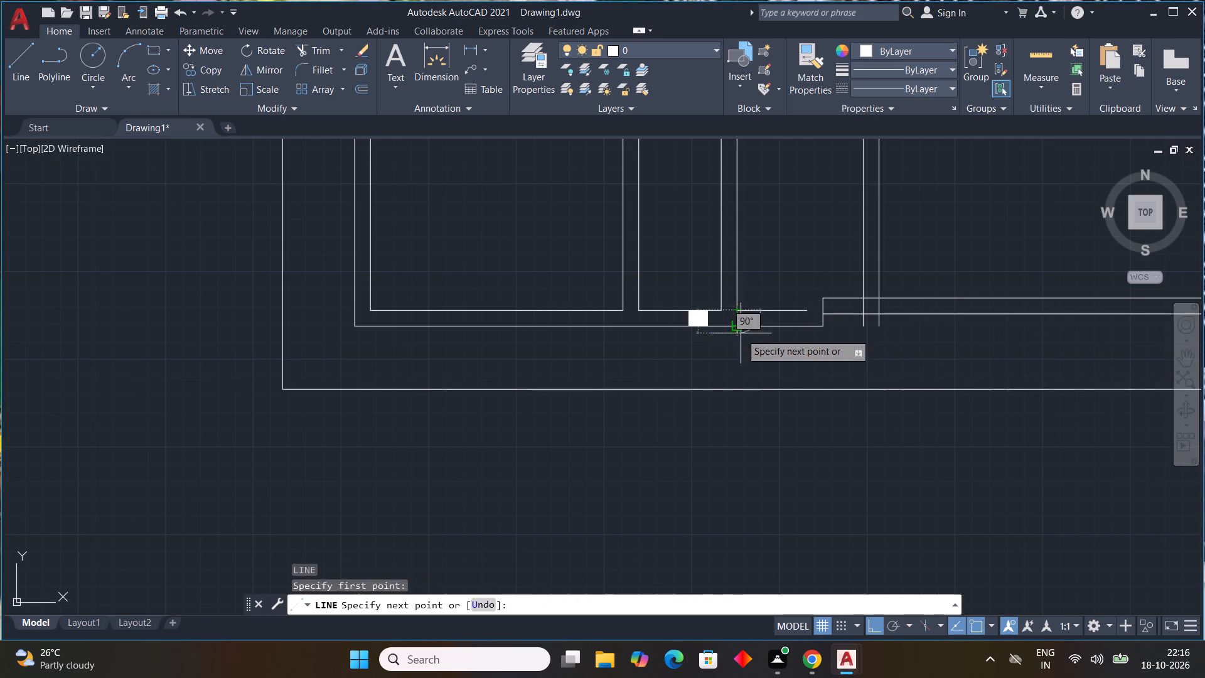
{"action": "left_click", "coordinate": [739, 328]}
{"action": "key", "text": "Escape"}
{"action": "key", "text": "Escape"}
{"action": "key", "text": "Escape"}
Trim the third lower partition's junction with the bottom wall, removing the overlap inside the wall and the stubs below it.
{"action": "scroll", "coordinate": [1037, 331], "scroll_direction": "down", "scroll_amount": 2}
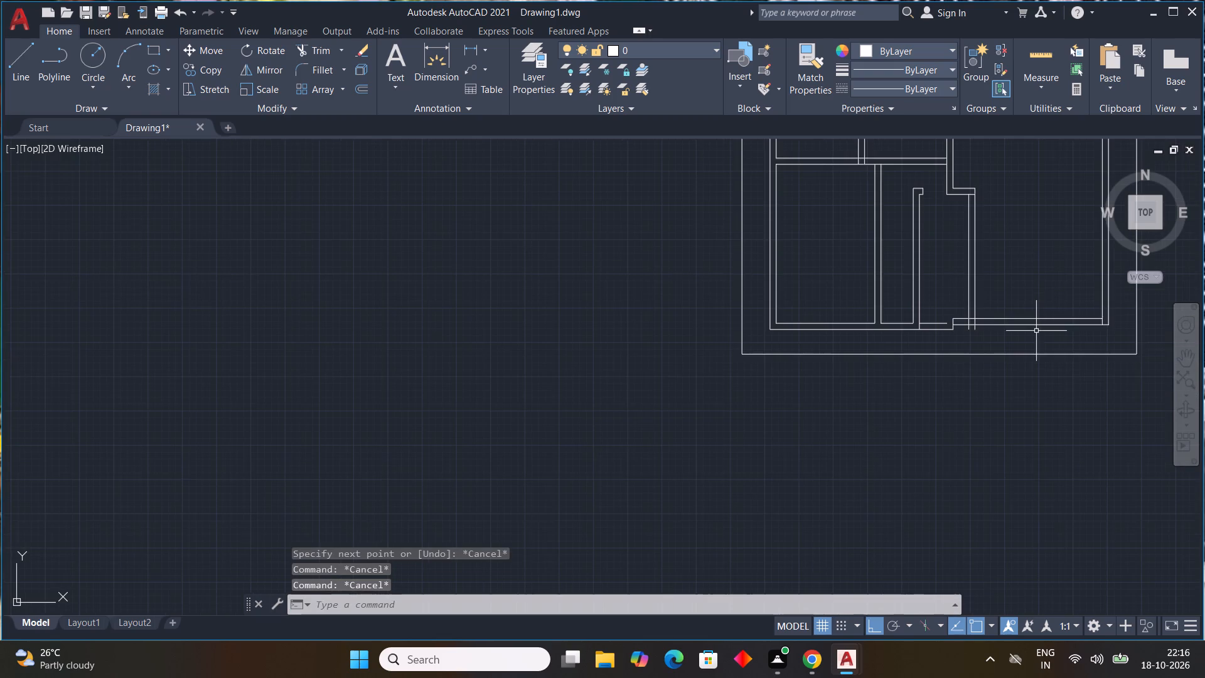
{"action": "middle_click_drag", "start_coordinate": [1036, 332], "coordinate": [868, 348]}
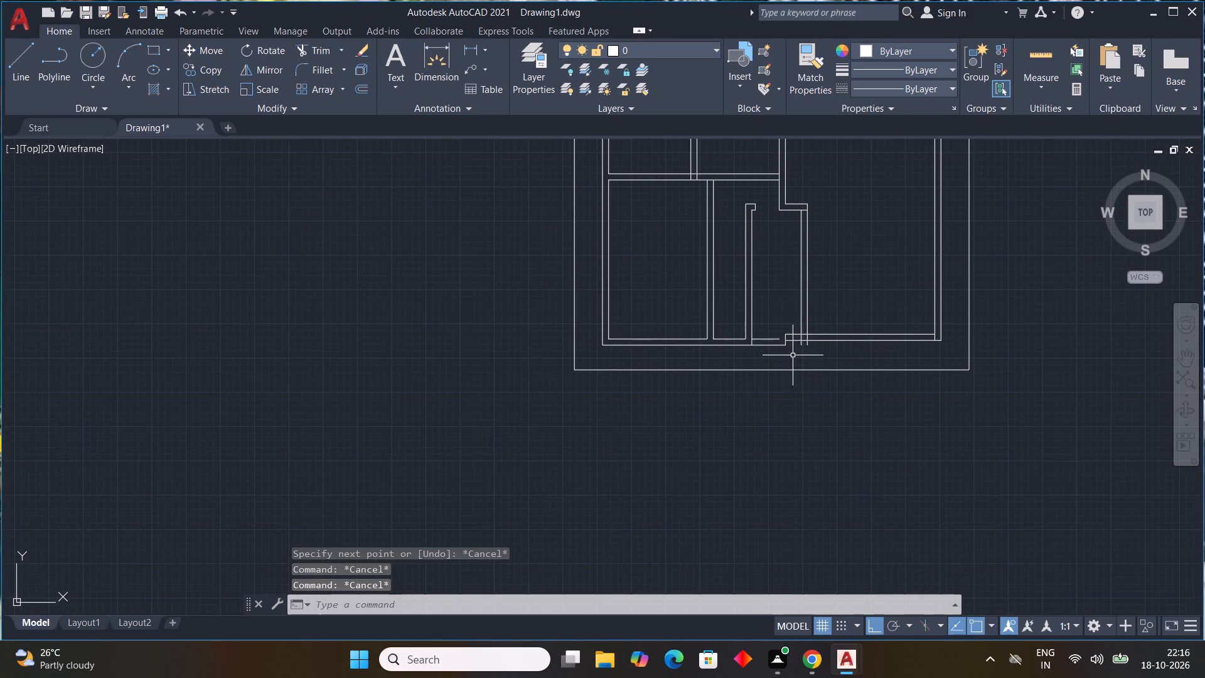
{"action": "scroll", "coordinate": [801, 348], "scroll_direction": "up", "scroll_amount": 3}
{"action": "type", "text": "TR"}
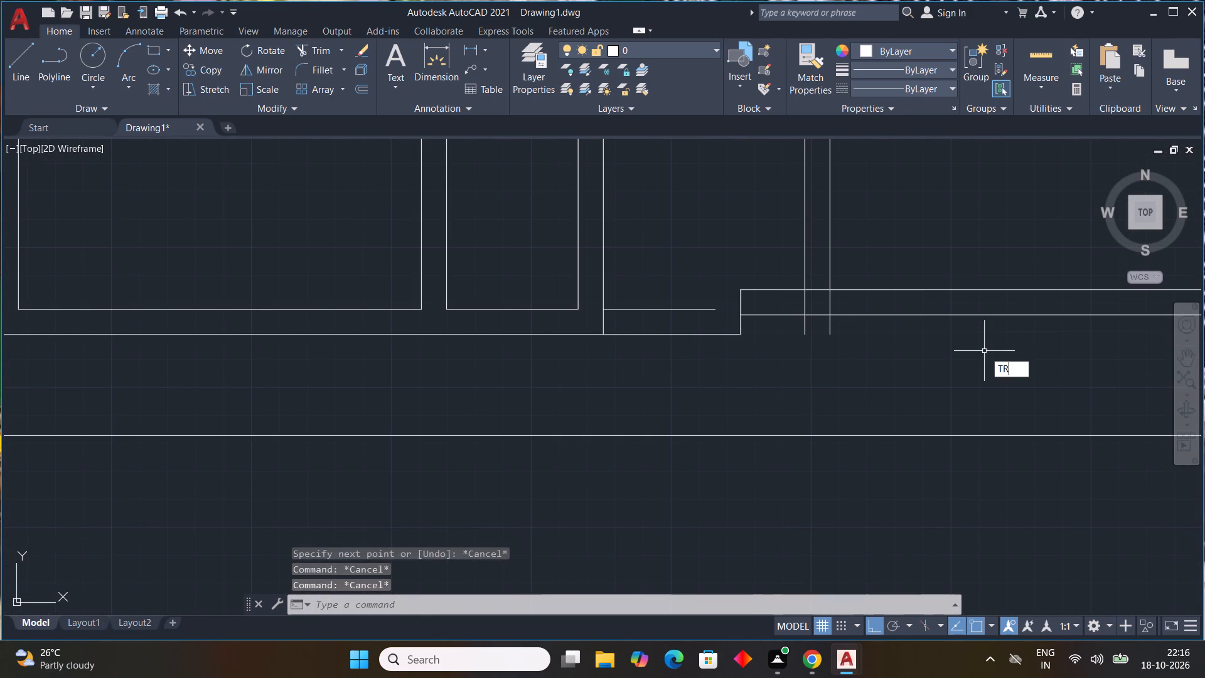
{"action": "key", "text": "space"}
{"action": "left_click", "coordinate": [830, 306]}
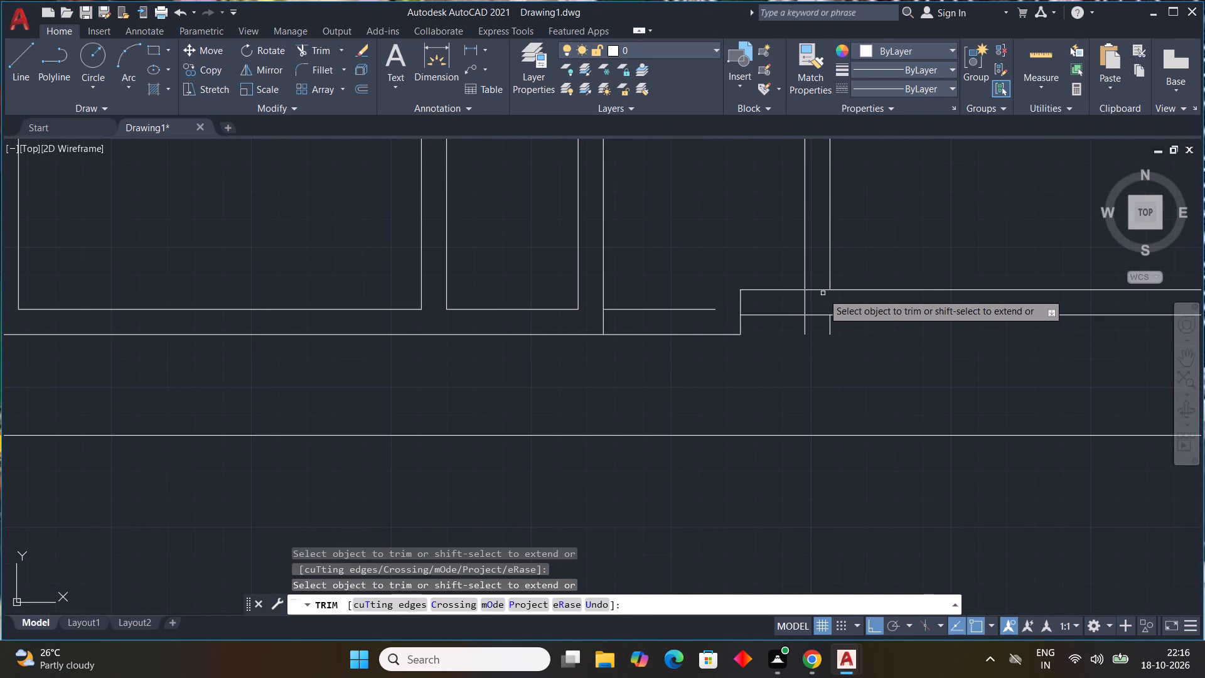
{"action": "left_click", "coordinate": [823, 293]}
{"action": "left_click", "coordinate": [821, 284]}
{"action": "left_click_drag", "start_coordinate": [850, 330], "coordinate": [803, 330]}
Trim away the bottom wall lines and stepped piece between the second and third lower partitions, leaving an open gap.
{"action": "scroll", "coordinate": [939, 356], "scroll_direction": "down", "scroll_amount": 1}
{"action": "middle_click_drag", "start_coordinate": [939, 356], "coordinate": [928, 443]}
{"action": "scroll", "coordinate": [933, 352], "scroll_direction": "down", "scroll_amount": 2}
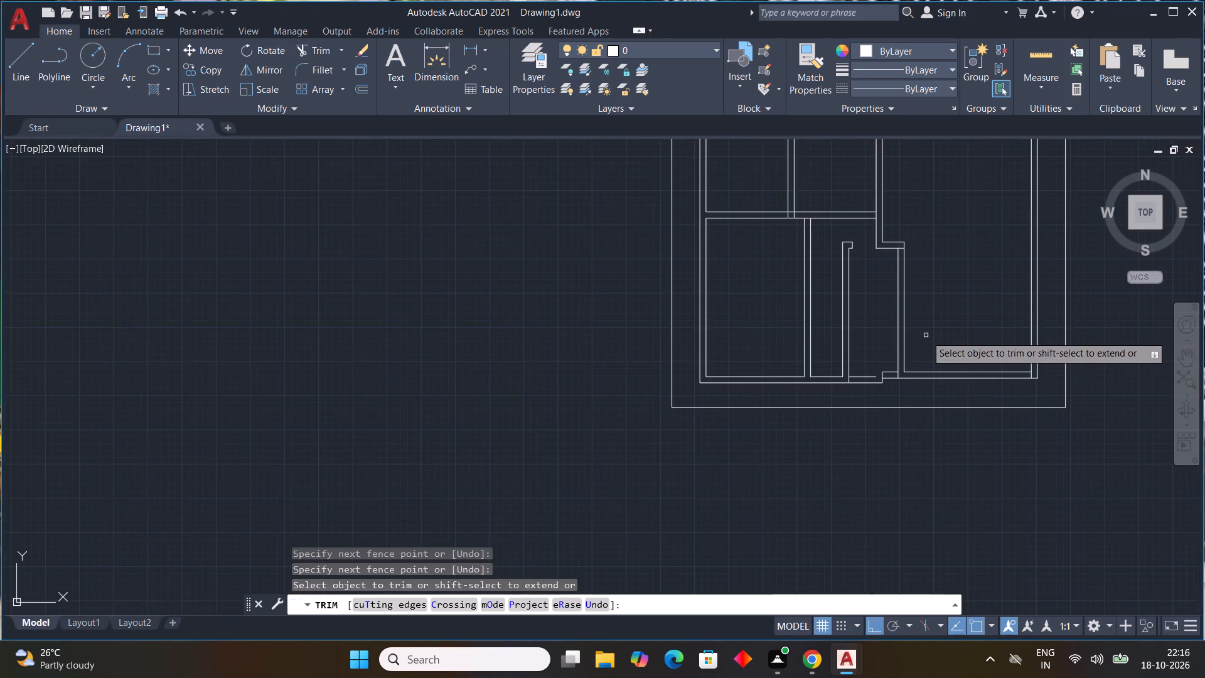
{"action": "scroll", "coordinate": [928, 330], "scroll_direction": "up", "scroll_amount": 1}
{"action": "middle_click_drag", "start_coordinate": [929, 330], "coordinate": [927, 387]}
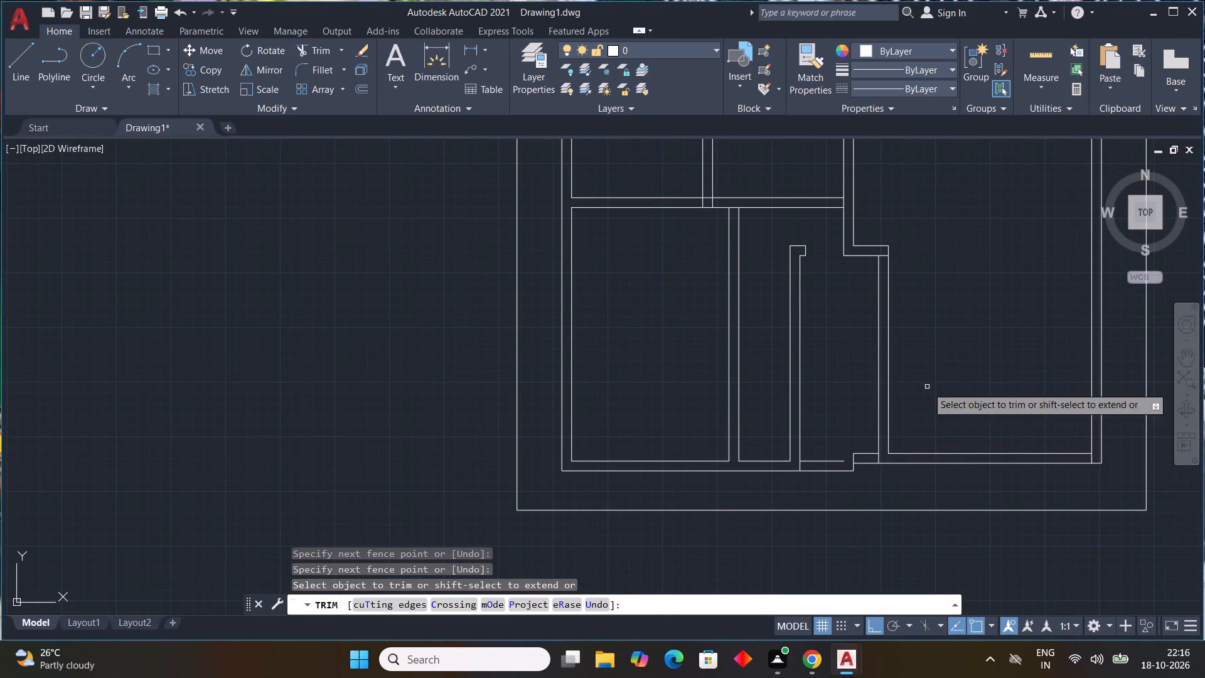
{"action": "scroll", "coordinate": [847, 468], "scroll_direction": "up", "scroll_amount": 3}
{"action": "middle_click_drag", "start_coordinate": [847, 468], "coordinate": [829, 414]}
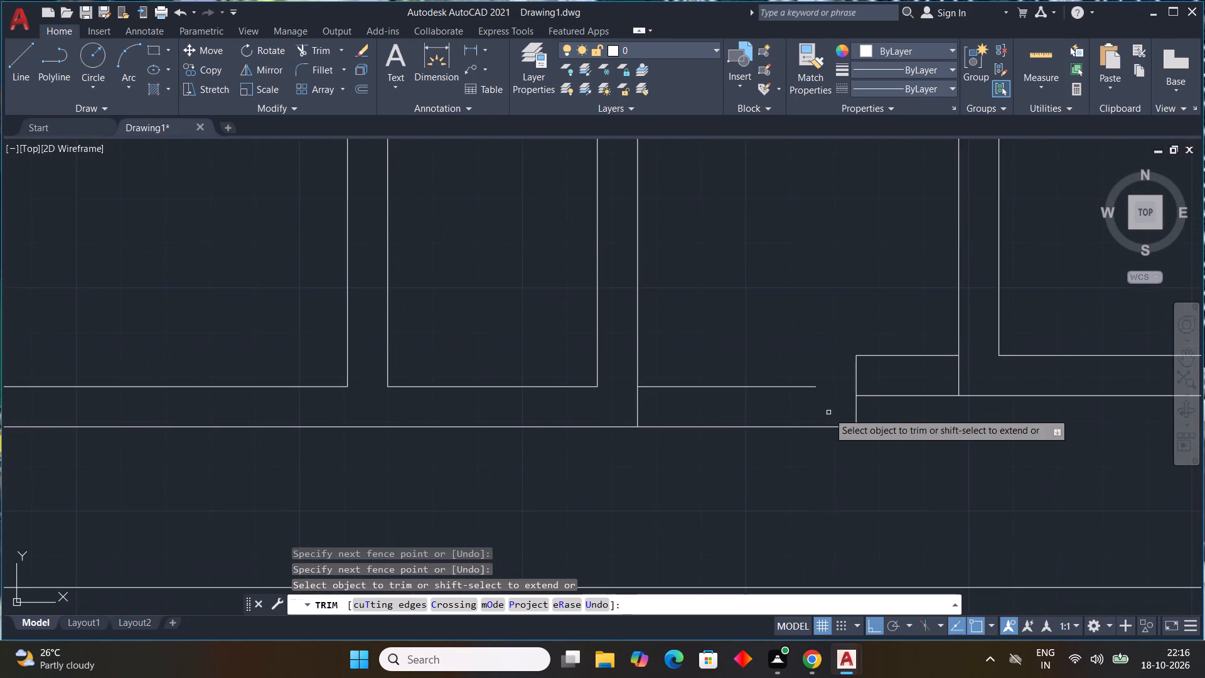
{"action": "left_click_drag", "start_coordinate": [773, 367], "coordinate": [767, 461]}
{"action": "left_click_drag", "start_coordinate": [900, 340], "coordinate": [824, 427]}
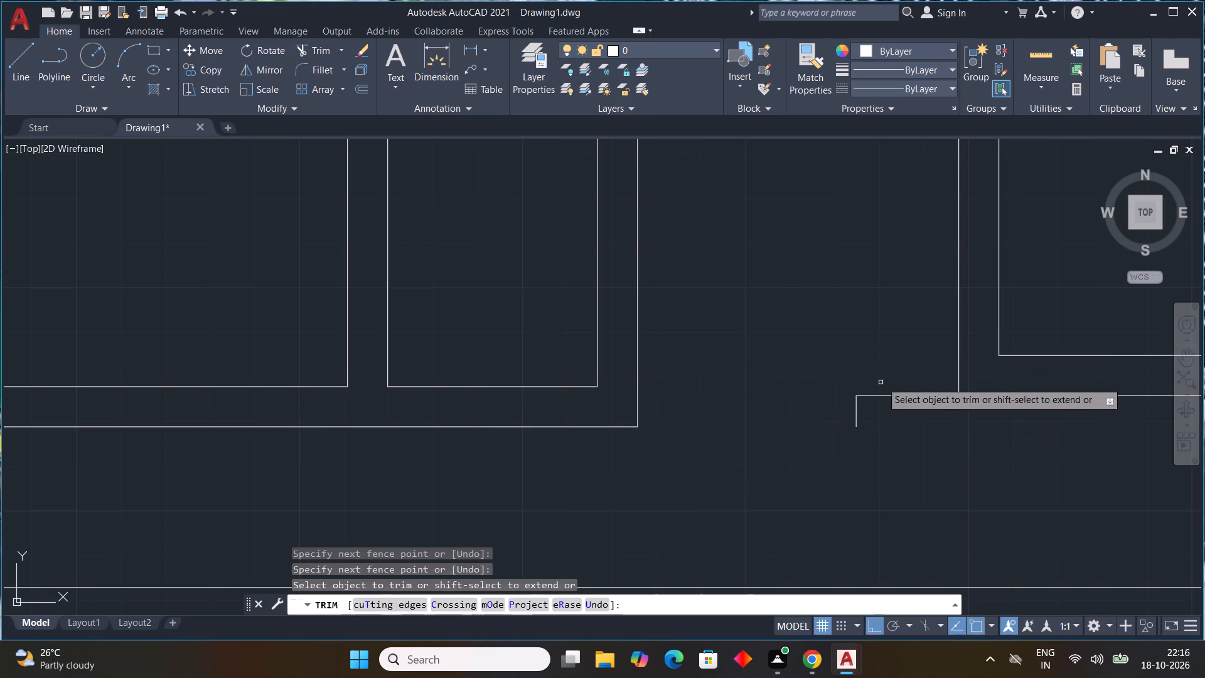
{"action": "left_click_drag", "start_coordinate": [884, 380], "coordinate": [881, 406]}
{"action": "left_click_drag", "start_coordinate": [874, 404], "coordinate": [806, 426]}
Trim the inner vertical line's overlap at the large right-hand room's bottom-right wall corner.
{"action": "scroll", "coordinate": [897, 429], "scroll_direction": "down", "scroll_amount": 3}
{"action": "middle_click_drag", "start_coordinate": [1008, 493], "coordinate": [1010, 496]}
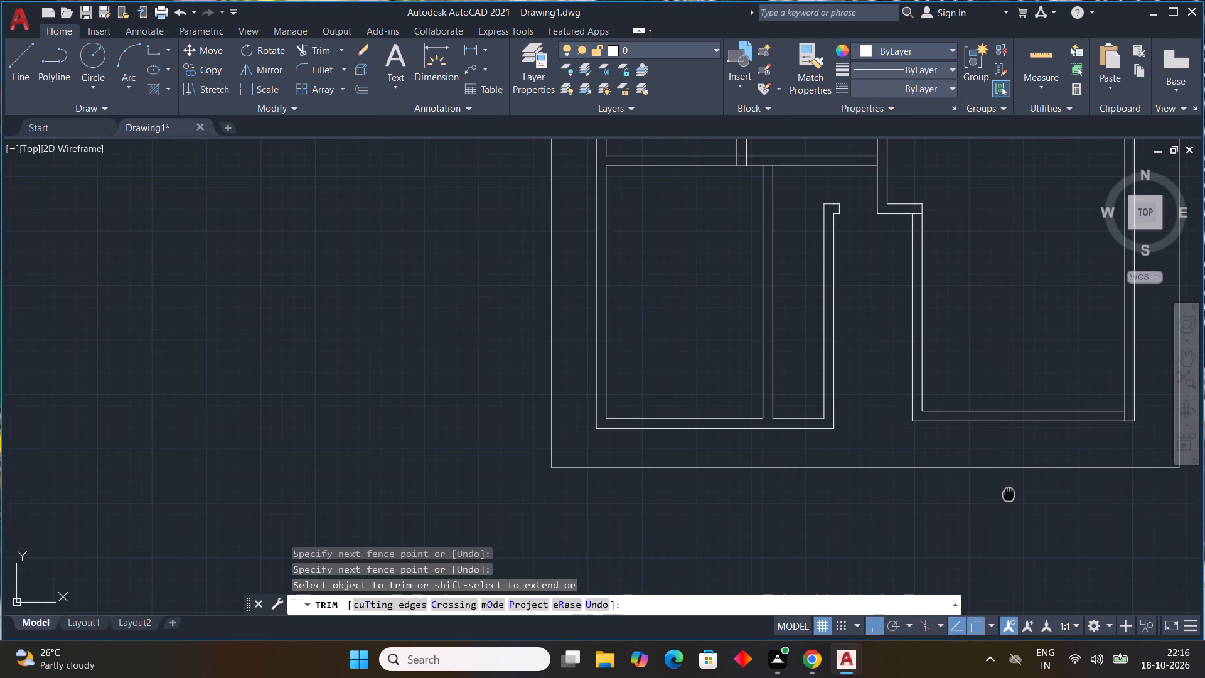
{"action": "middle_click_drag", "start_coordinate": [1010, 496], "coordinate": [845, 468]}
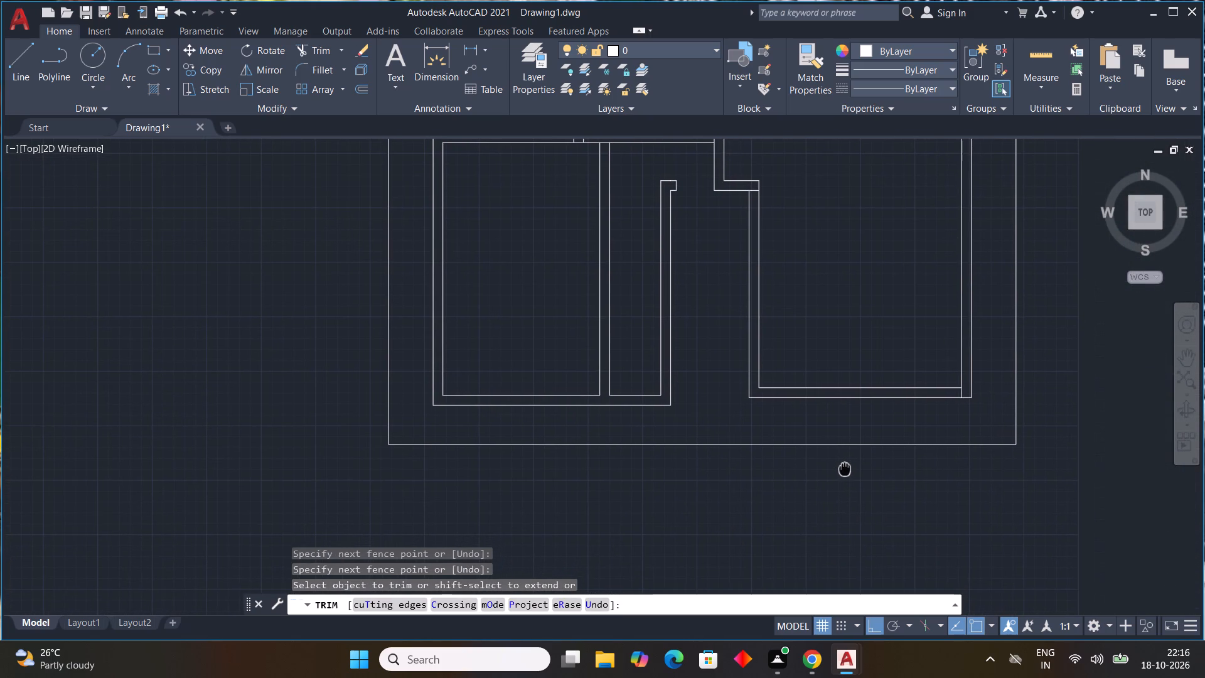
{"action": "middle_click_drag", "start_coordinate": [845, 468], "coordinate": [845, 467]}
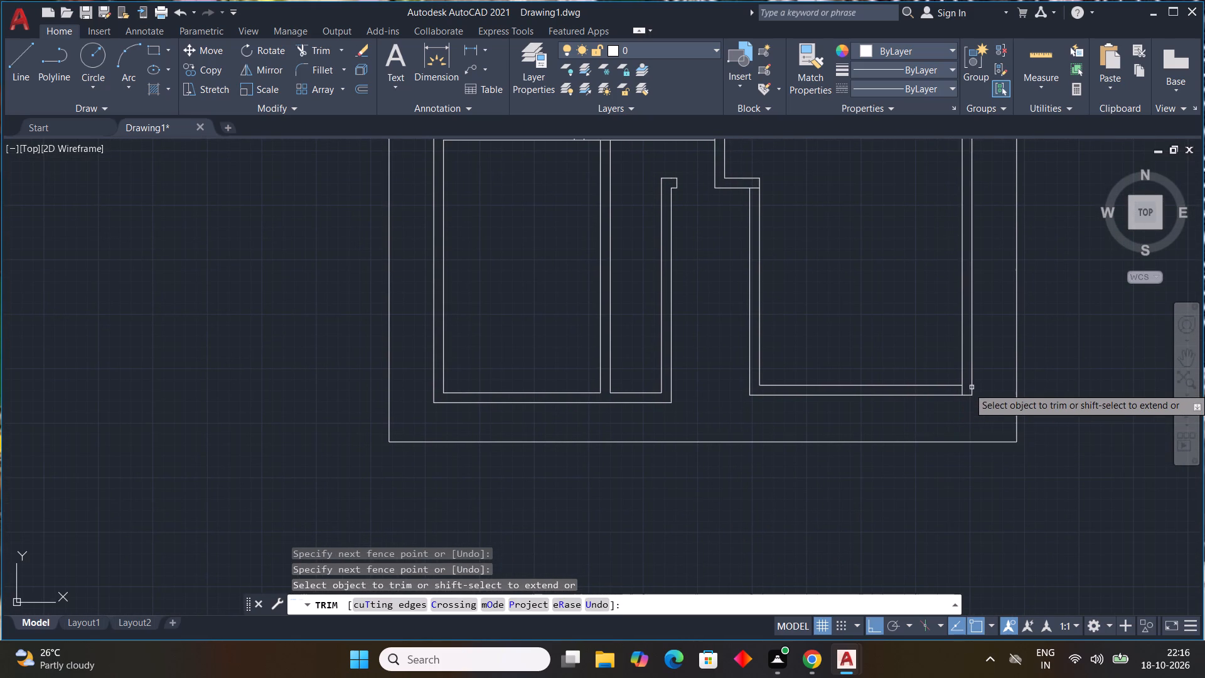
{"action": "left_click", "coordinate": [961, 390]}
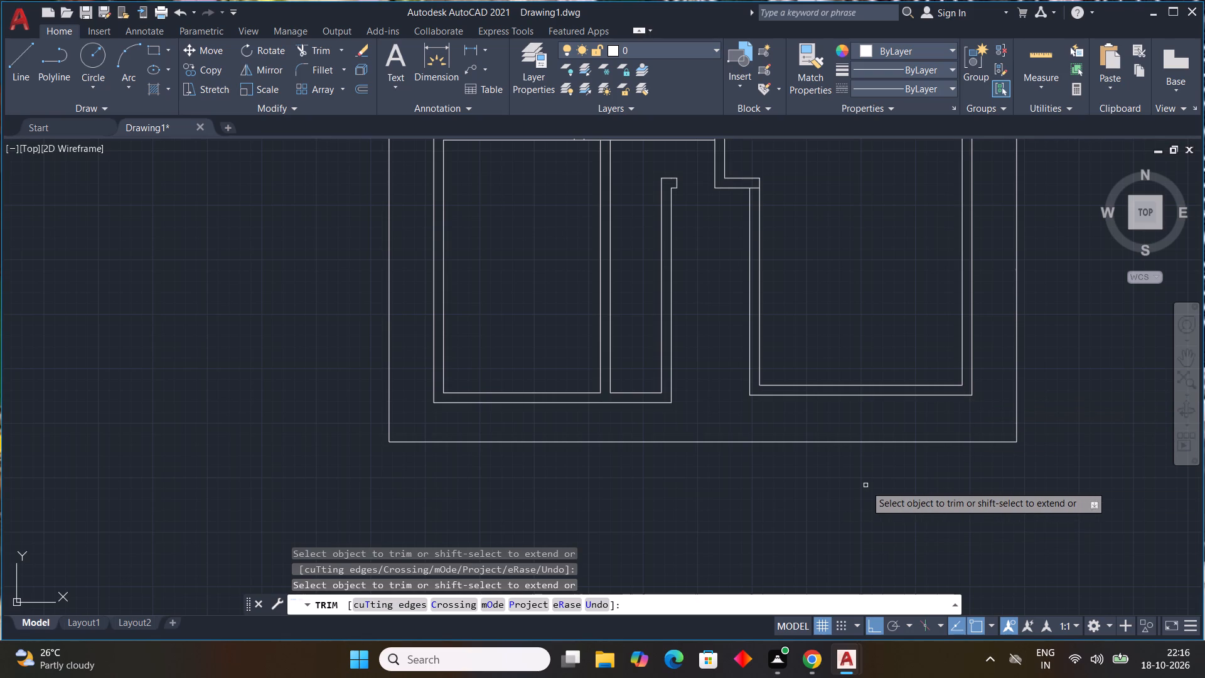
{"action": "key", "text": "Escape"}
{"action": "key", "text": "Escape"}
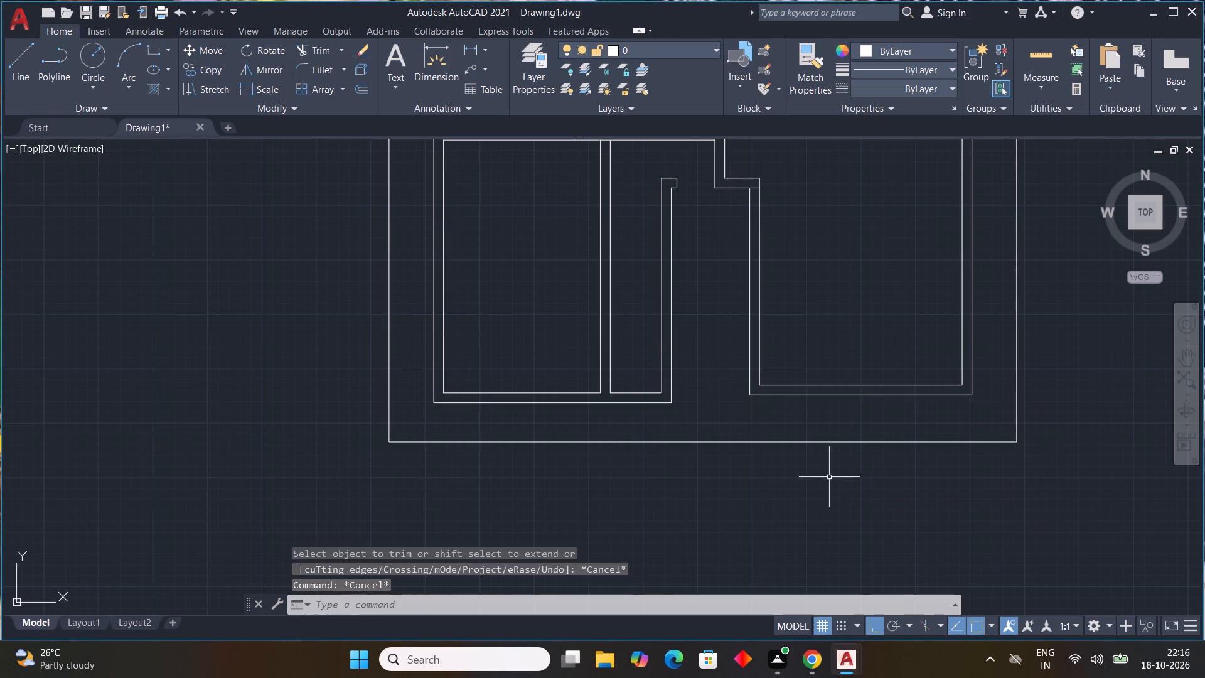
Offset the bottom wall's inner line between the first and second lower partitions 7'0" upward.
{"action": "middle_click_drag", "start_coordinate": [805, 476], "coordinate": [805, 532]}
{"action": "middle_click_drag", "start_coordinate": [643, 371], "coordinate": [655, 372]}
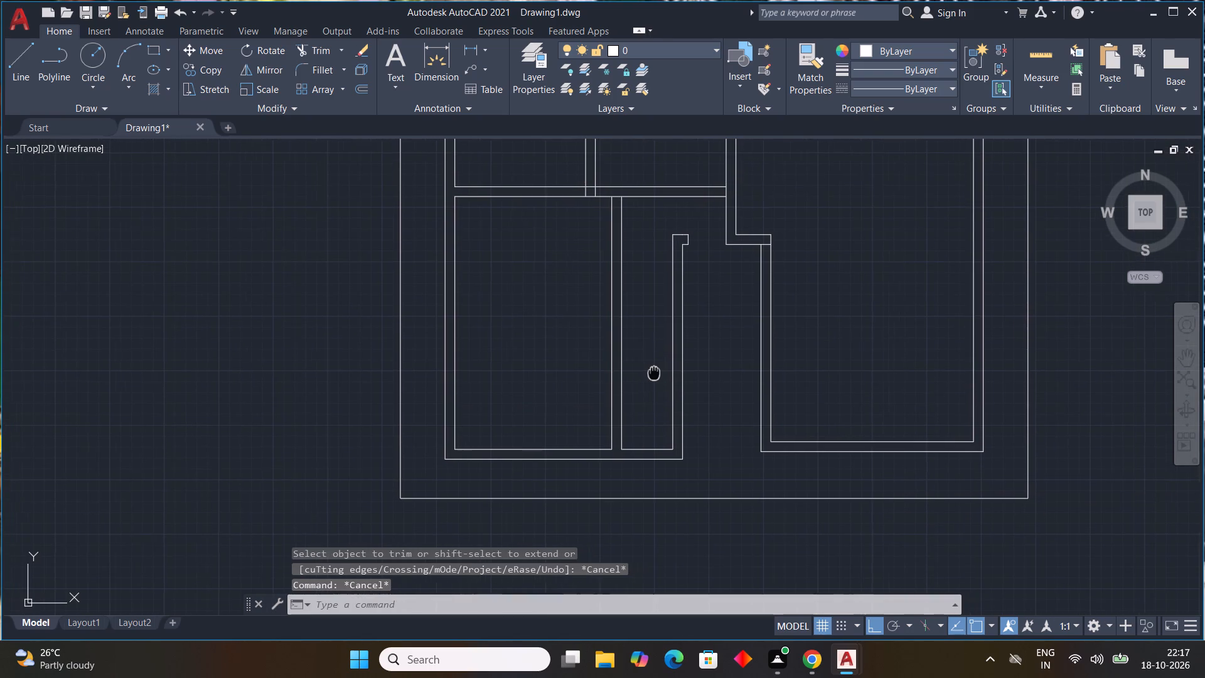
{"action": "middle_click_drag", "start_coordinate": [655, 372], "coordinate": [681, 371]}
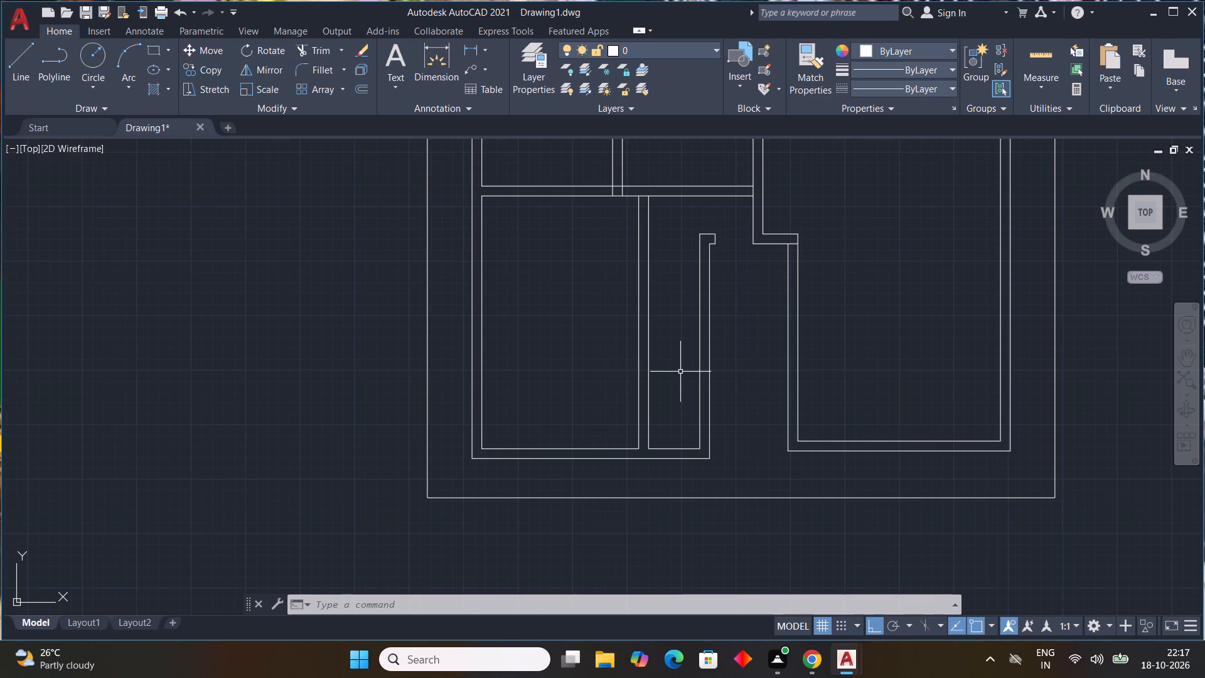
{"action": "type", "text": "OFF"}
{"action": "key", "text": "space"}
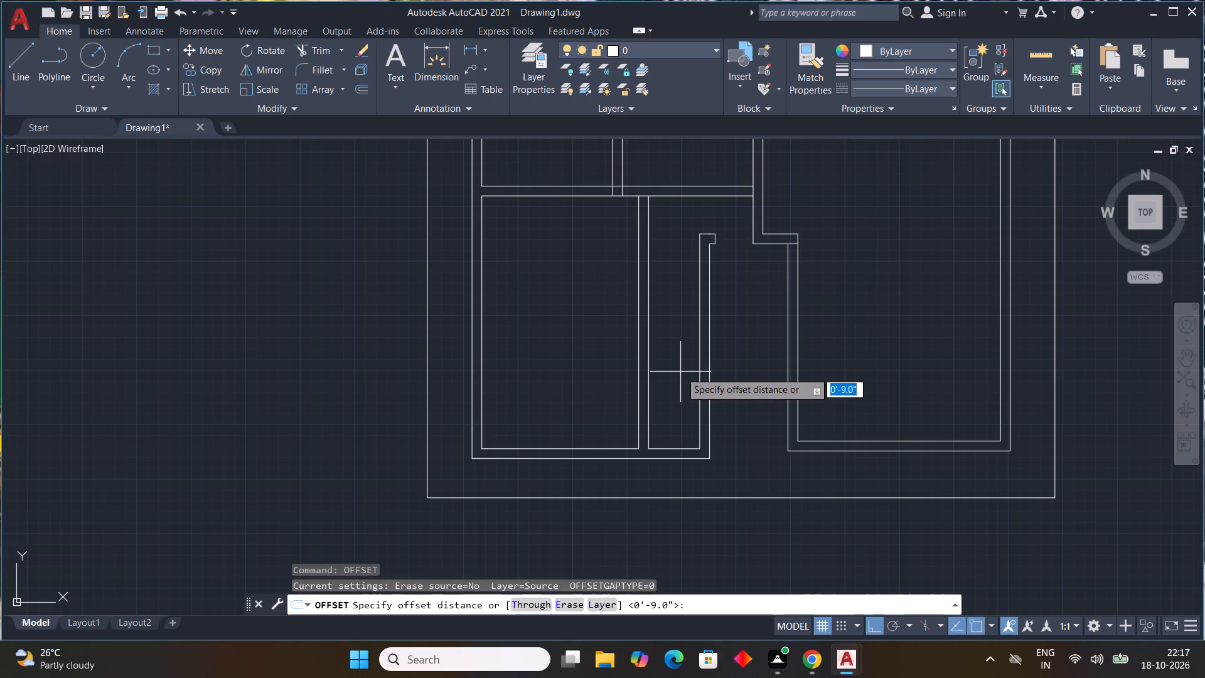
{"action": "type", "text": "7'"}
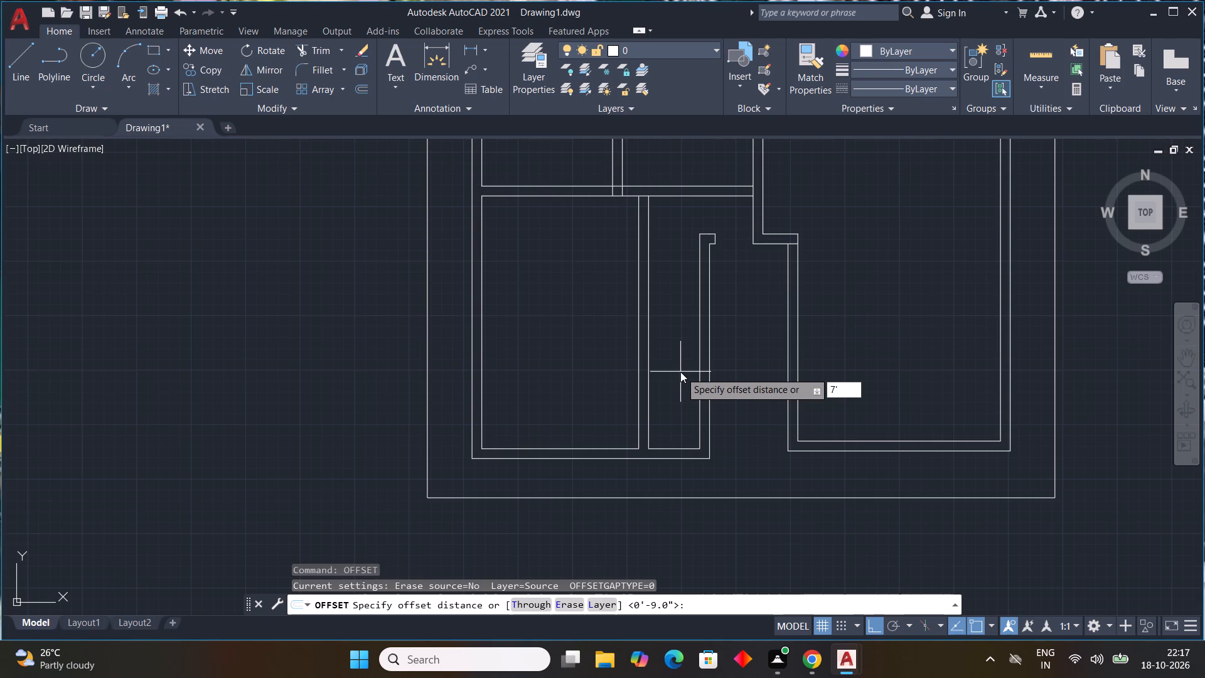
{"action": "type", "text": "0\""}
{"action": "key", "text": "Return"}
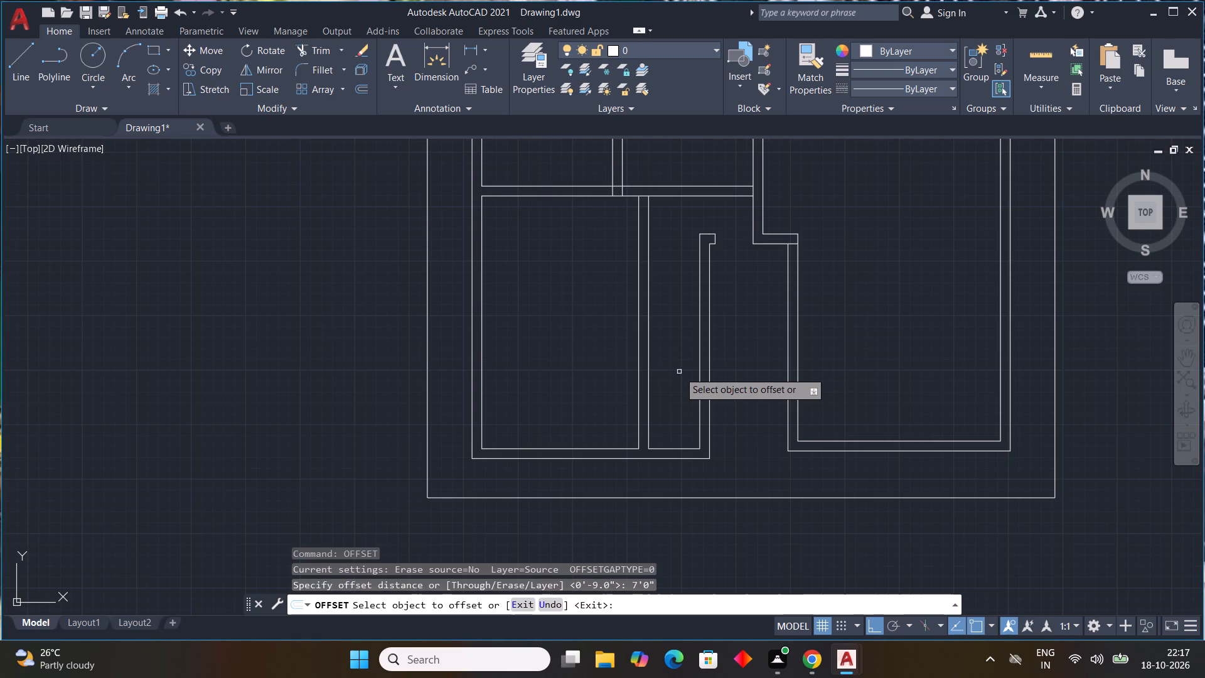
{"action": "left_click", "coordinate": [678, 448]}
{"action": "left_click", "coordinate": [688, 368]}
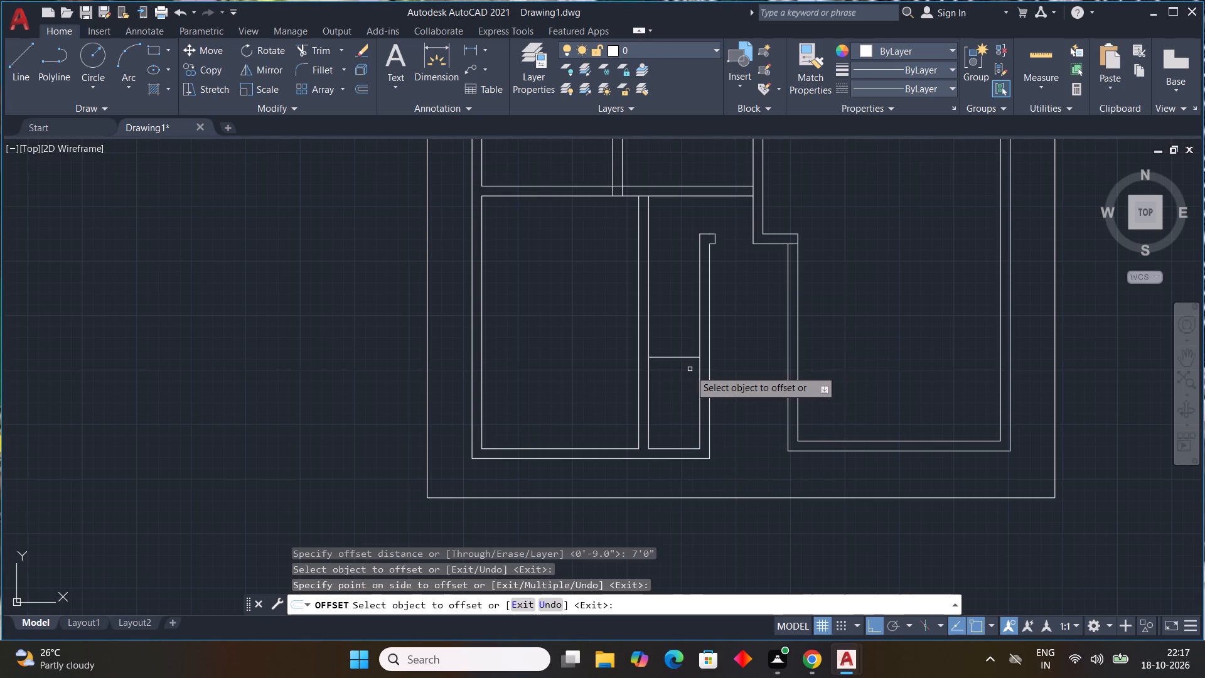
{"action": "key", "text": "Escape"}
Offset the new line in the narrow space 9" upward to give the cross wall its thickness.
{"action": "key", "text": "space"}
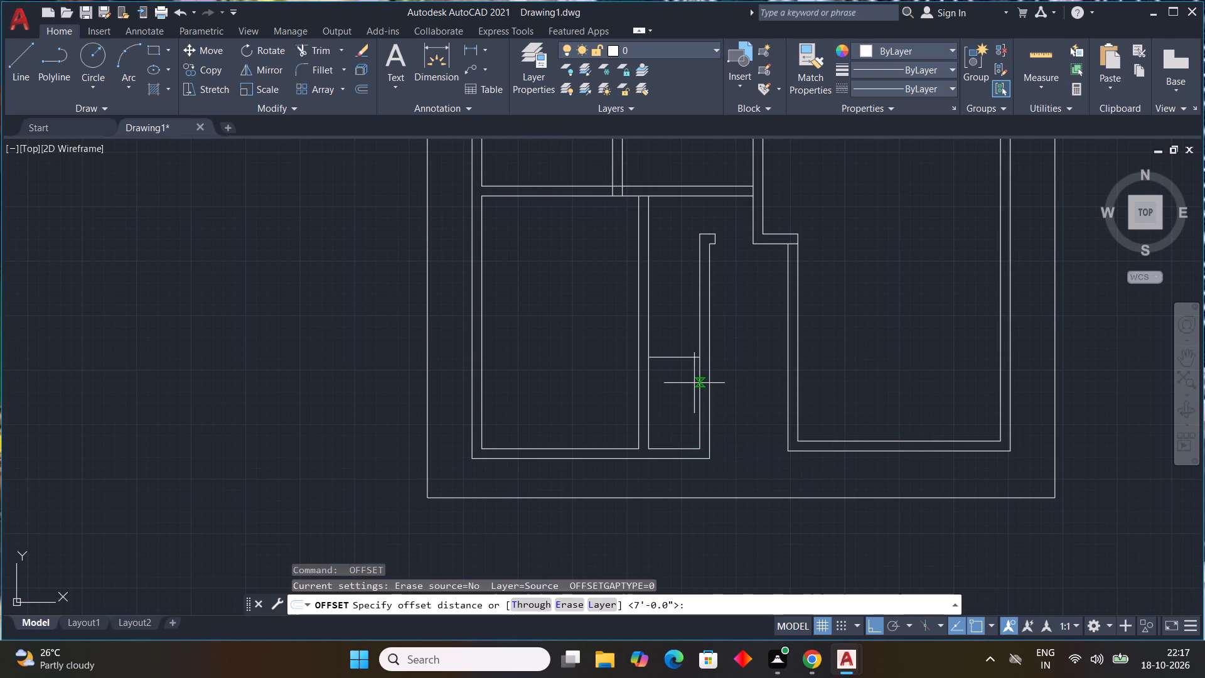
{"action": "type", "text": "9\""}
{"action": "key", "text": "Return"}
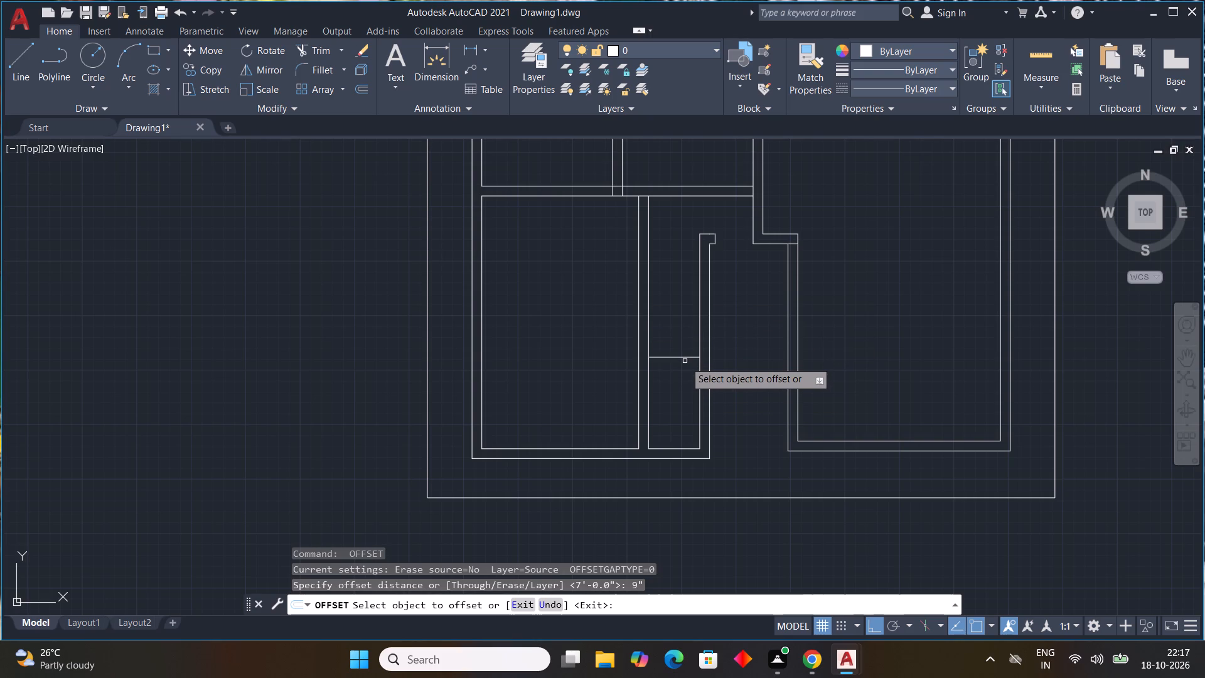
{"action": "left_click", "coordinate": [678, 357]}
{"action": "left_click", "coordinate": [678, 320]}
{"action": "key", "text": "Escape"}
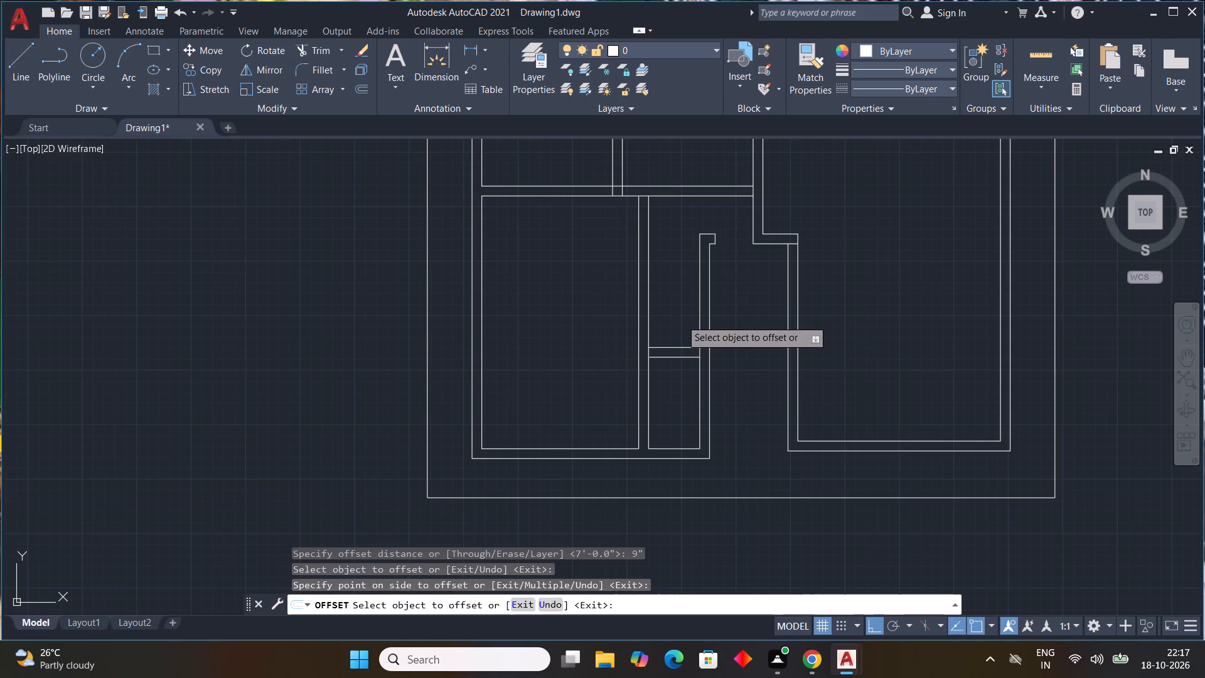
{"action": "key", "text": "Escape"}
{"action": "key", "text": "Escape"}
{"action": "key", "text": "Escape"}
Offset the lower-left room's bottom inner wall line 11'0" upward.
{"action": "key", "text": "space"}
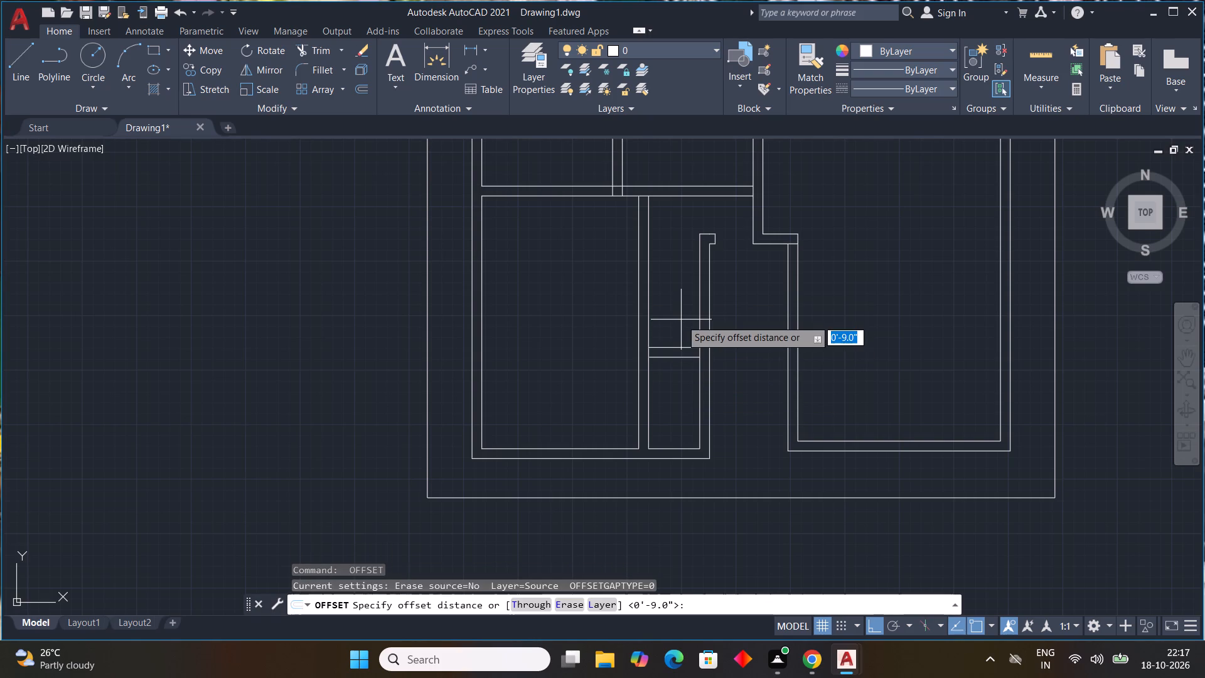
{"action": "type", "text": "11"}
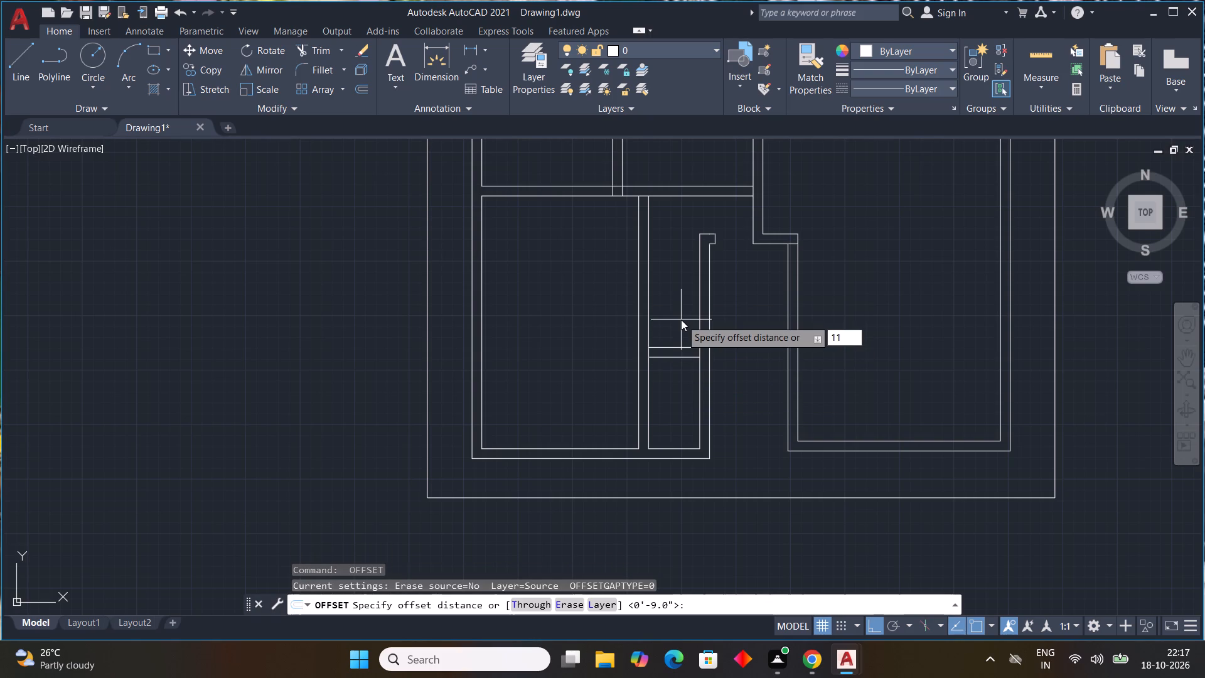
{"action": "type", "text": "'0\""}
{"action": "key", "text": "Return"}
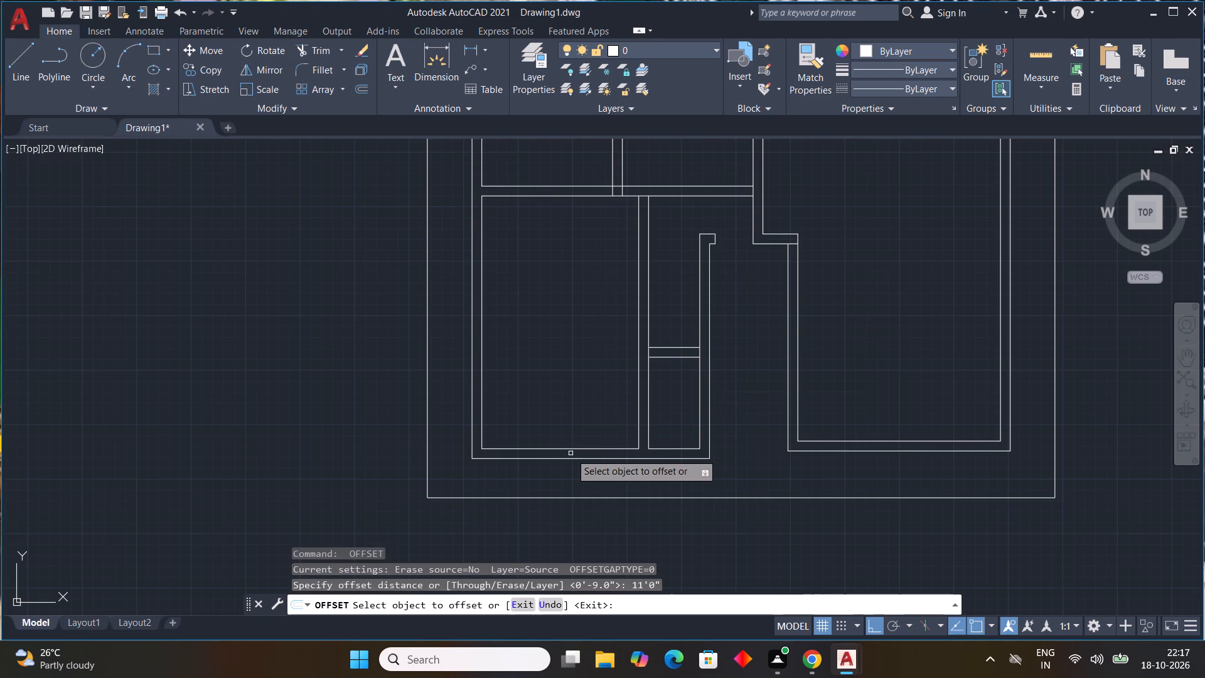
{"action": "left_click_drag", "start_coordinate": [574, 449], "coordinate": [577, 438]}
{"action": "left_click", "coordinate": [584, 347]}
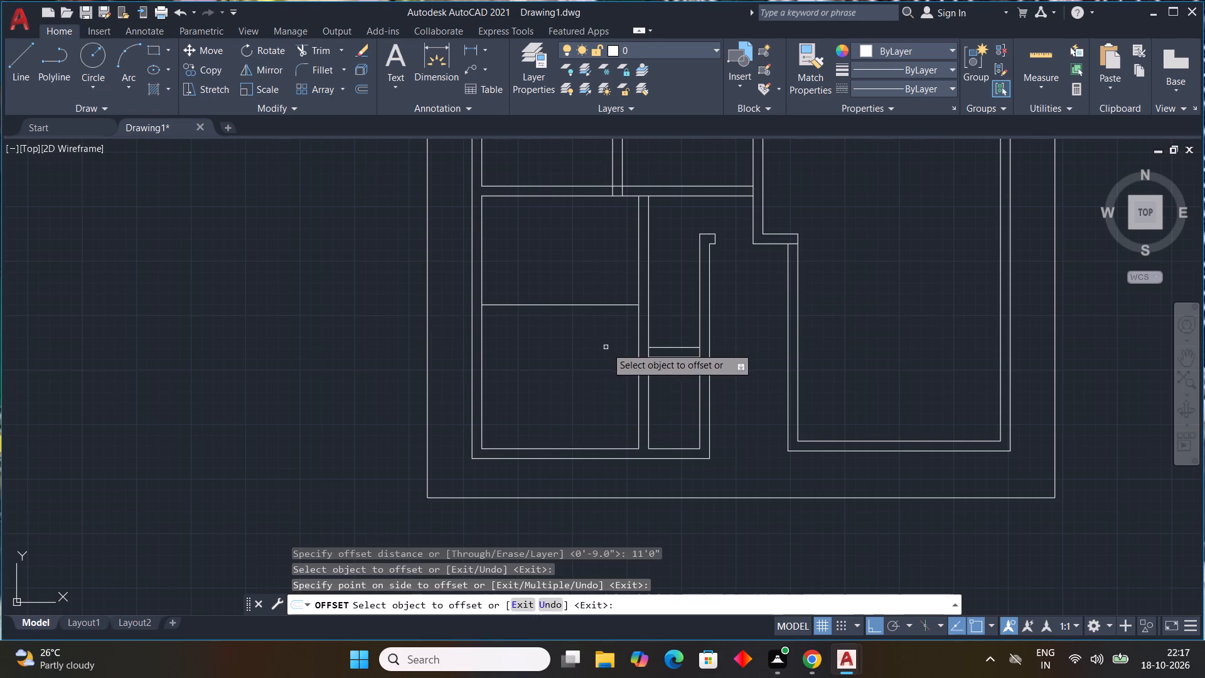
{"action": "key", "text": "Escape"}
{"action": "key", "text": "Escape"}
{"action": "key", "text": "Escape"}
{"action": "key", "text": "Escape"}
Offset the lower-left room's new dividing line 9" upward to form the wall thickness.
{"action": "middle_click_drag", "start_coordinate": [606, 347], "coordinate": [615, 392]}
{"action": "key", "text": "space"}
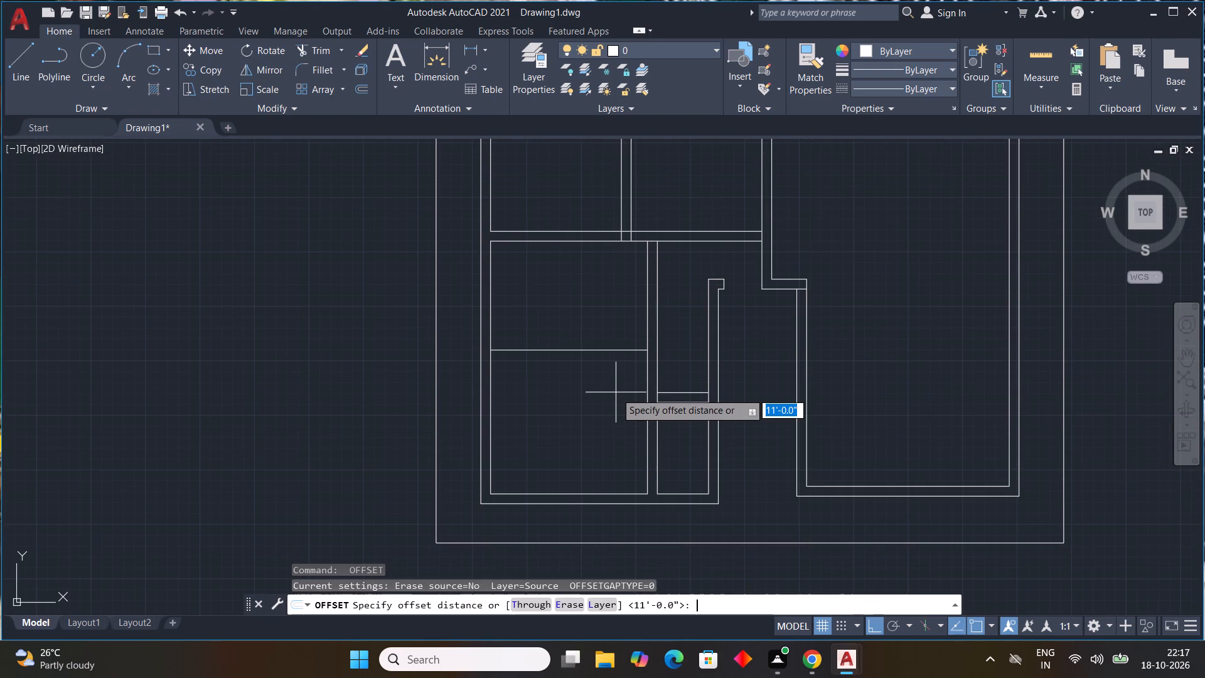
{"action": "type", "text": "9\""}
{"action": "key", "text": "Return"}
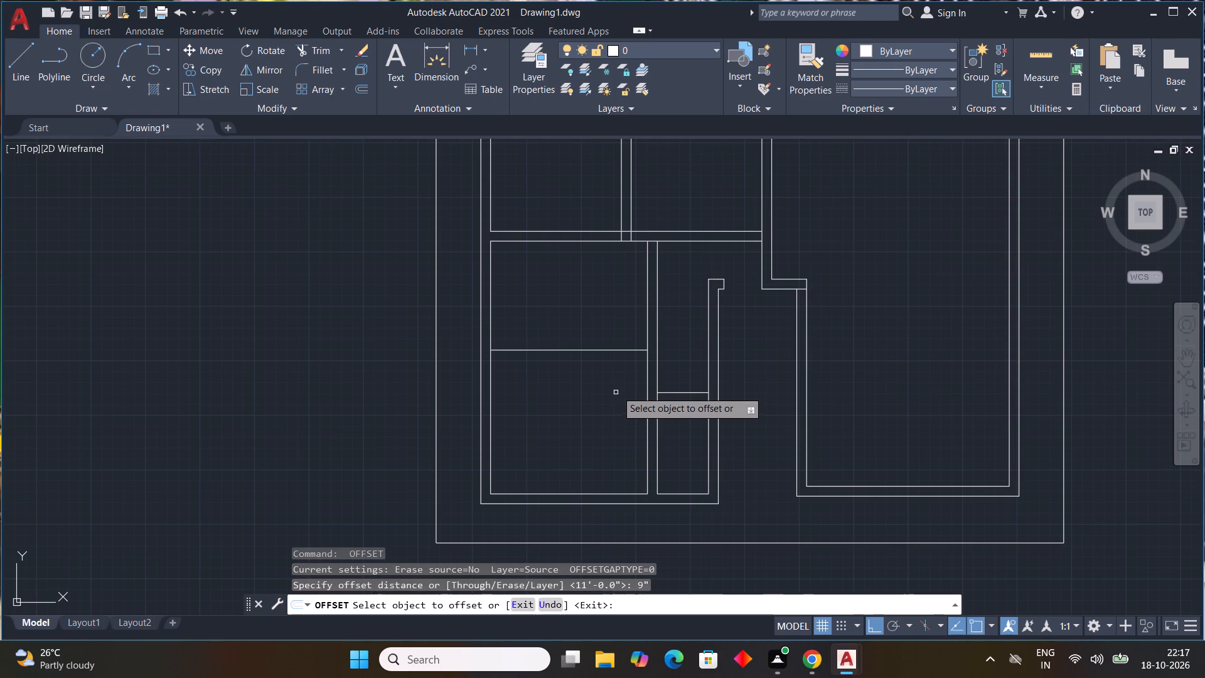
{"action": "left_click", "coordinate": [608, 350]}
{"action": "left_click", "coordinate": [610, 338]}
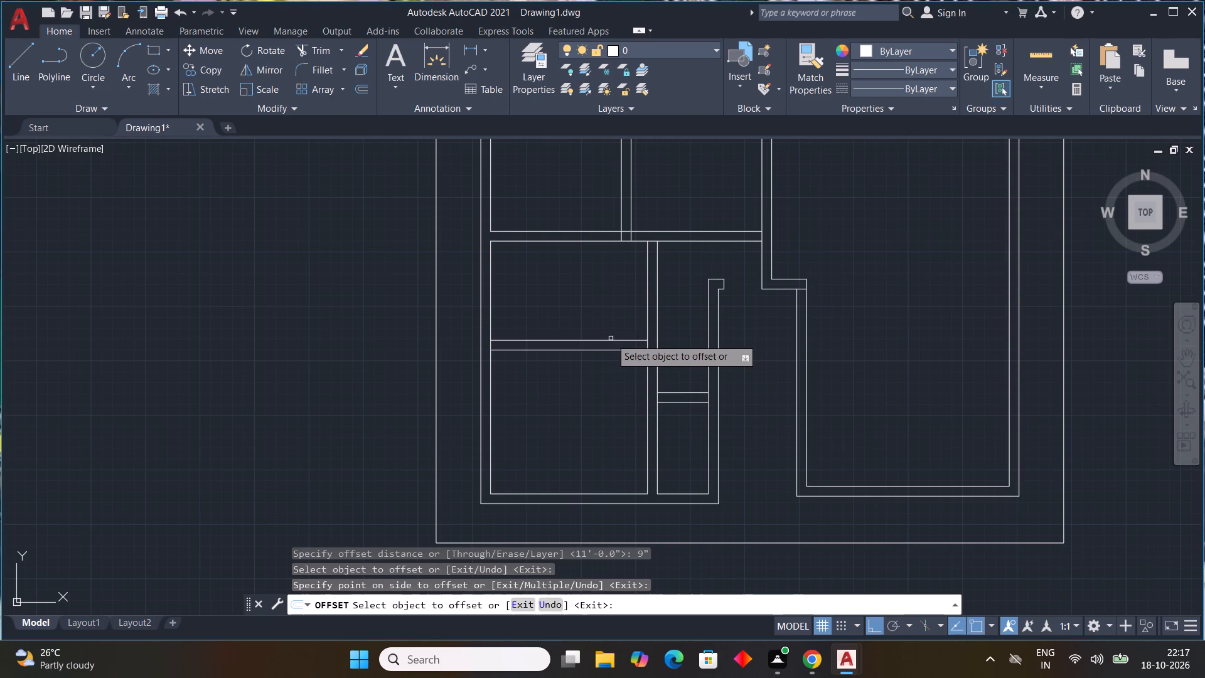
{"action": "key", "text": "Escape"}
Stretch the upper line of the lower-left room's dividing wall across to the far line of the first lower partition.
{"action": "middle_click_drag", "start_coordinate": [635, 364], "coordinate": [677, 425]}
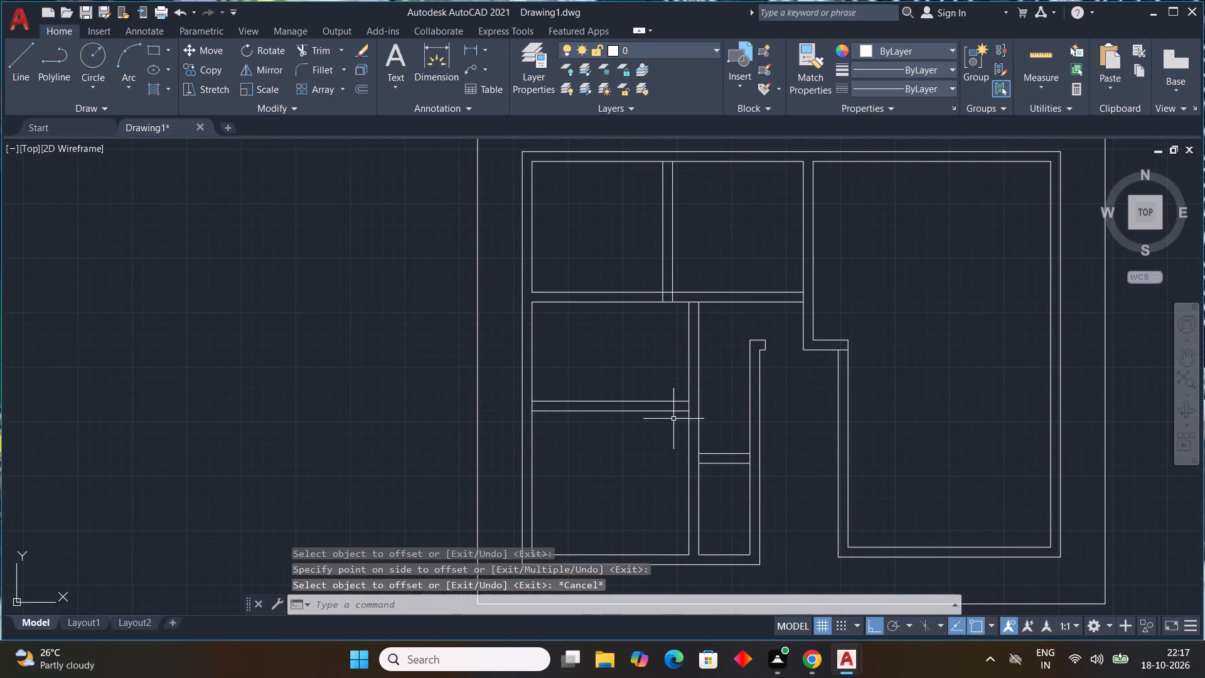
{"action": "middle_click_drag", "start_coordinate": [636, 380], "coordinate": [689, 389]}
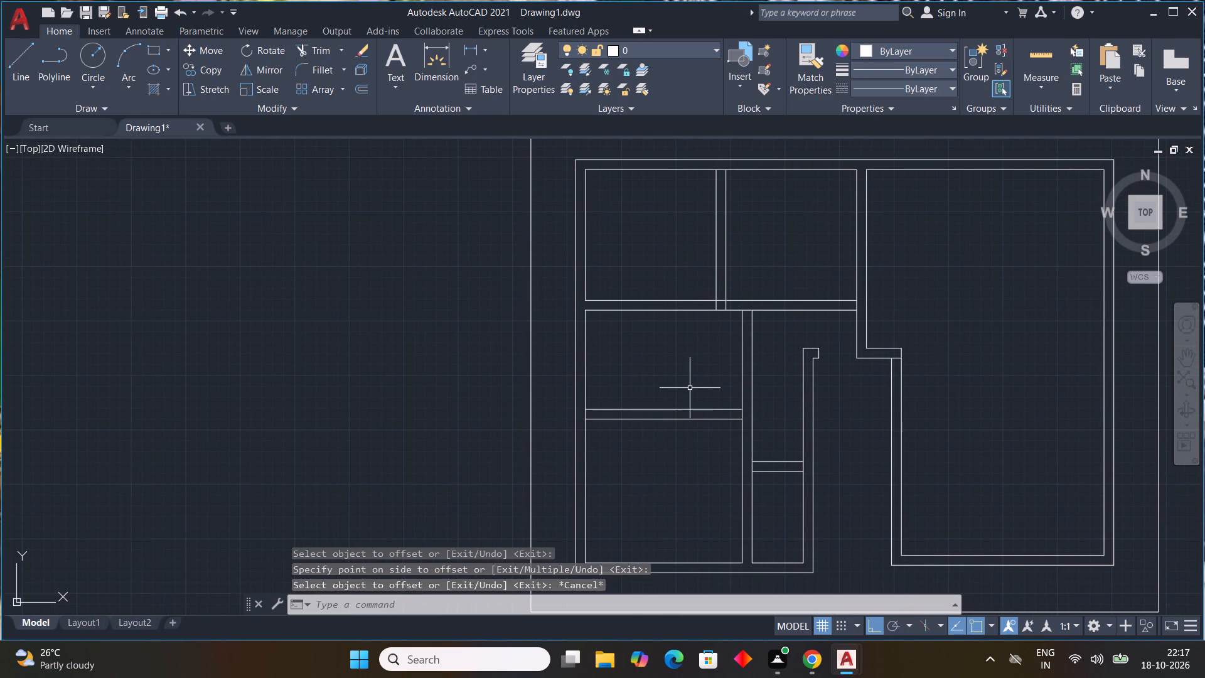
{"action": "scroll", "coordinate": [690, 388], "scroll_direction": "up", "scroll_amount": 1}
{"action": "middle_click_drag", "start_coordinate": [742, 402], "coordinate": [733, 395]}
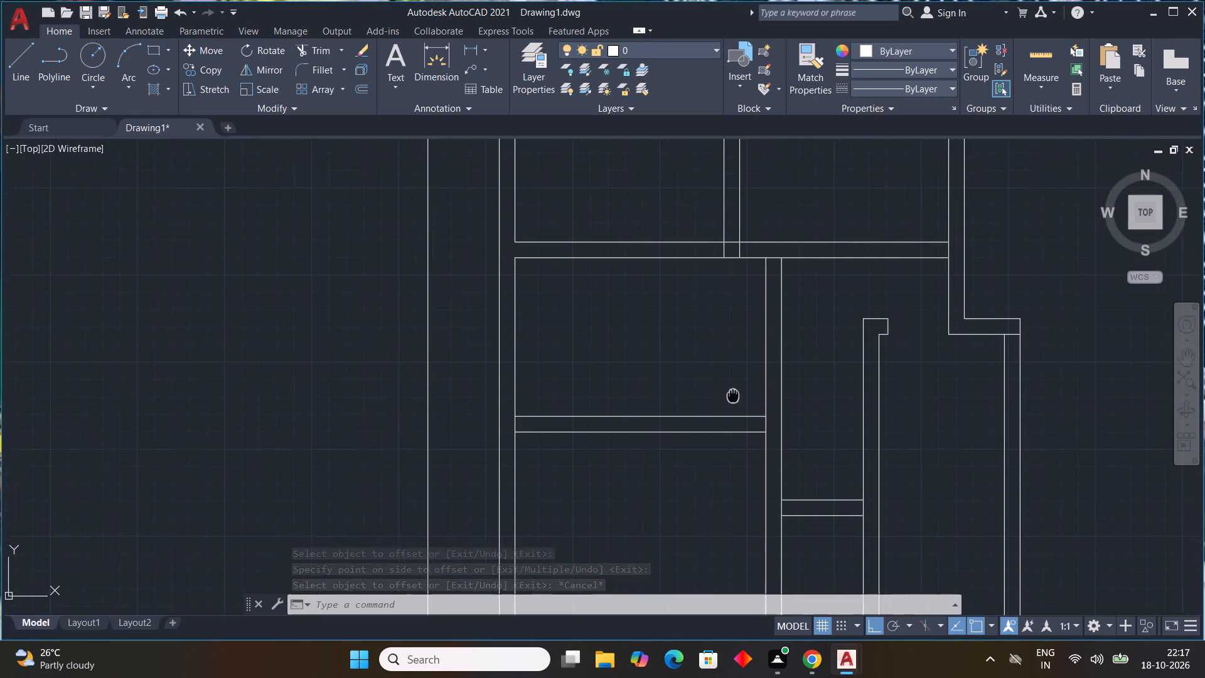
{"action": "middle_click_drag", "start_coordinate": [733, 395], "coordinate": [698, 382]}
{"action": "scroll", "coordinate": [731, 402], "scroll_direction": "up", "scroll_amount": 2}
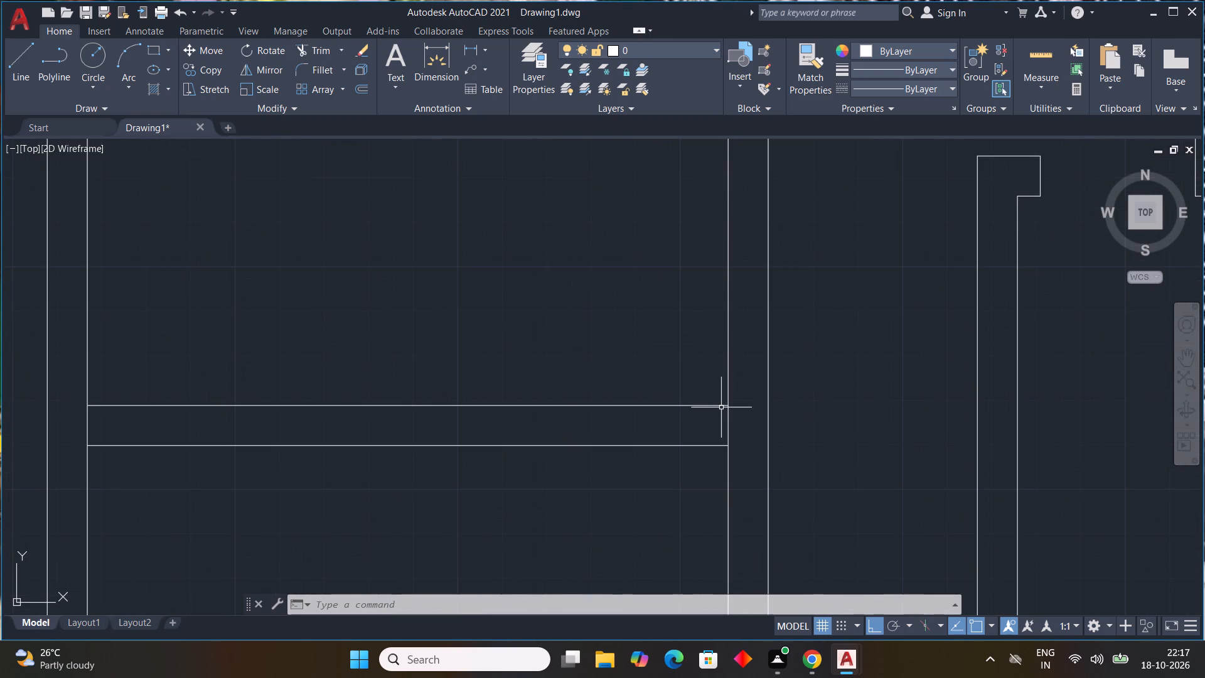
{"action": "left_click", "coordinate": [721, 407]}
{"action": "left_click_drag", "start_coordinate": [734, 404], "coordinate": [740, 406]}
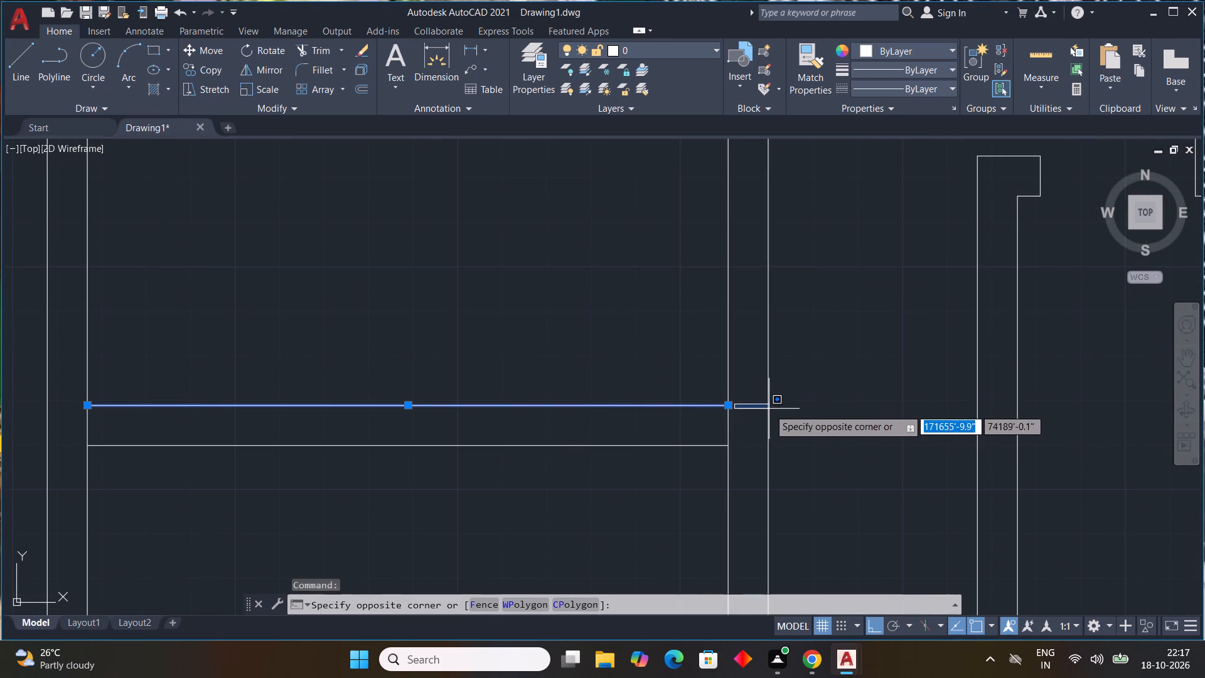
{"action": "middle_click", "coordinate": [747, 415]}
{"action": "key", "text": "Escape"}
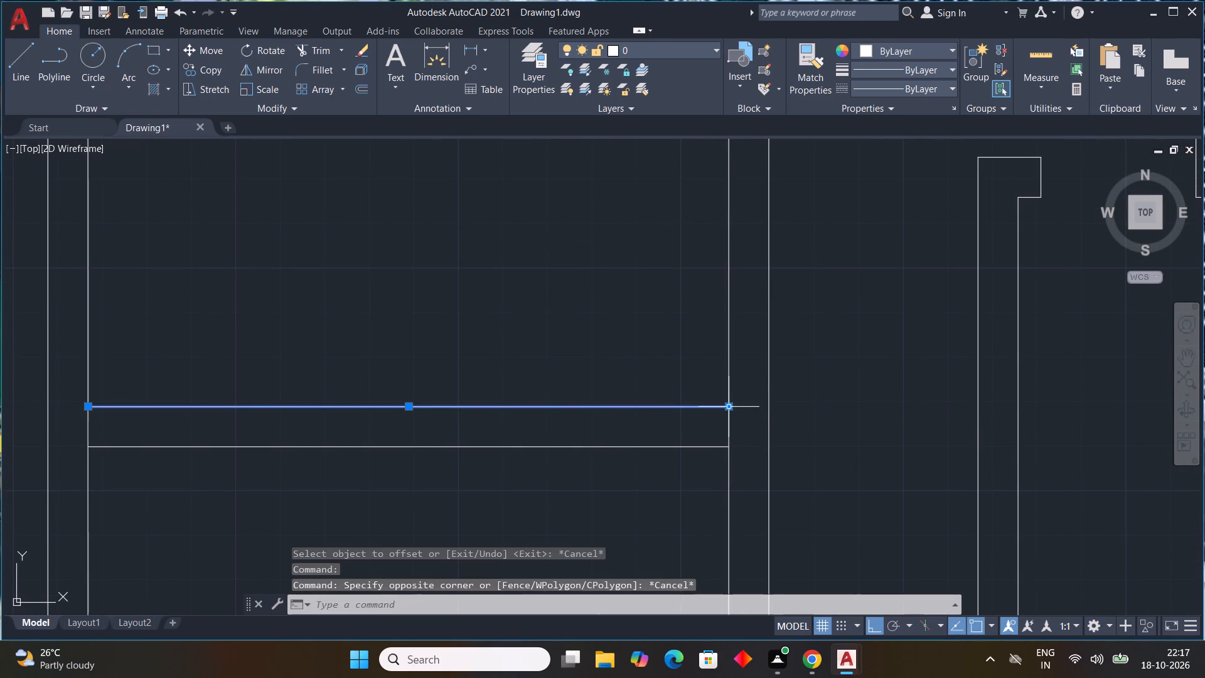
{"action": "left_click", "coordinate": [732, 407]}
{"action": "left_click", "coordinate": [770, 409]}
{"action": "key", "text": "Escape"}
Stretch the left end of the horizontal cross wall's lower line outward past the left outer wall.
{"action": "scroll", "coordinate": [891, 459], "scroll_direction": "down", "scroll_amount": 3}
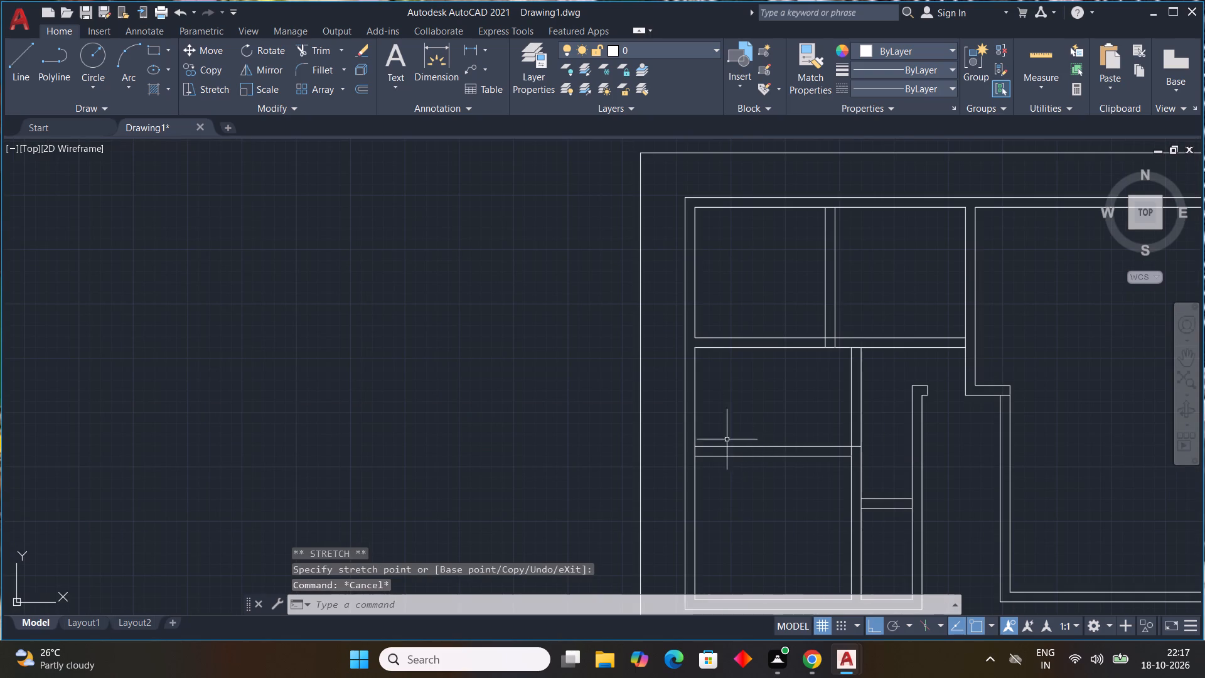
{"action": "middle_click_drag", "start_coordinate": [765, 420], "coordinate": [774, 472]}
{"action": "scroll", "coordinate": [702, 408], "scroll_direction": "up", "scroll_amount": 2}
{"action": "left_click", "coordinate": [733, 388]}
{"action": "left_click", "coordinate": [710, 389]}
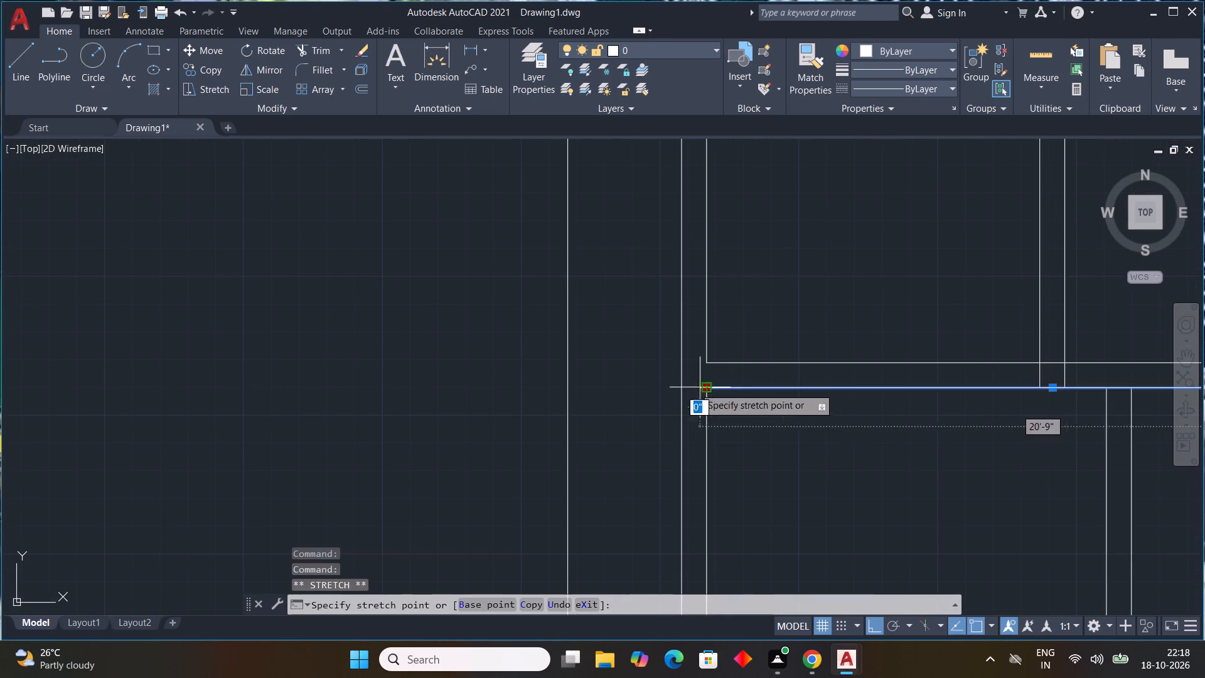
{"action": "left_click", "coordinate": [632, 387]}
Stretch the left end of the lower-left dividing wall's lower line outward past the left outer wall.
{"action": "scroll", "coordinate": [689, 429], "scroll_direction": "down", "scroll_amount": 2}
{"action": "middle_click_drag", "start_coordinate": [696, 434], "coordinate": [709, 384]}
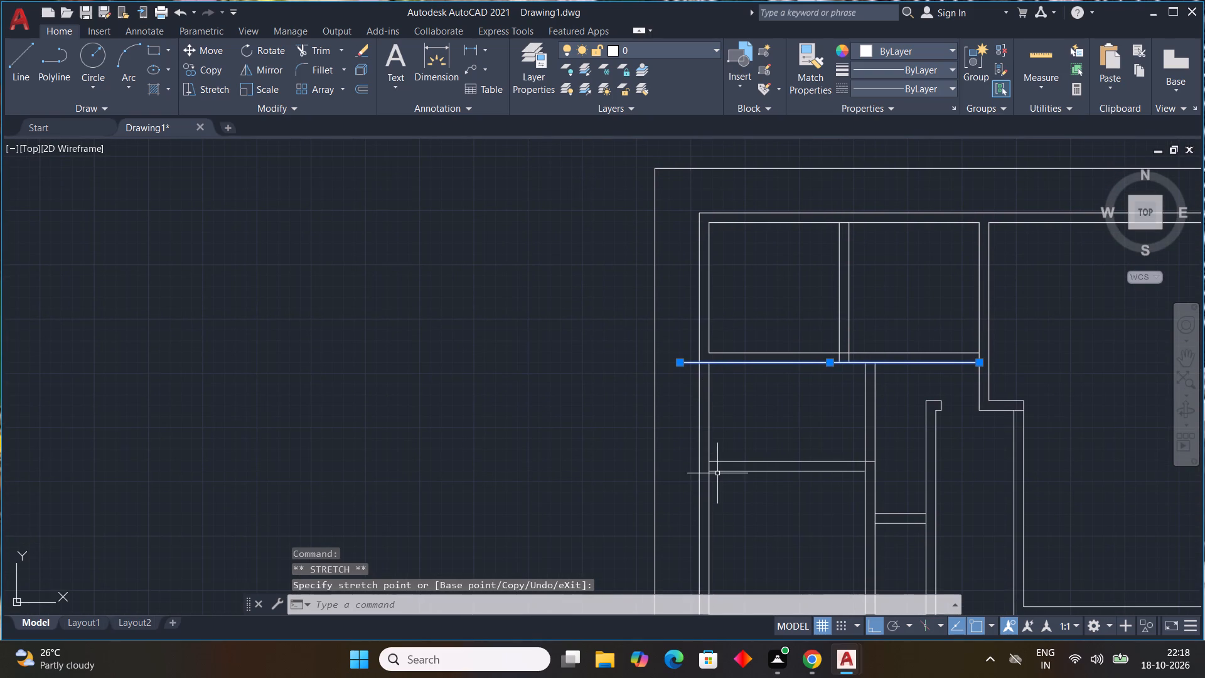
{"action": "scroll", "coordinate": [717, 473], "scroll_direction": "up", "scroll_amount": 3}
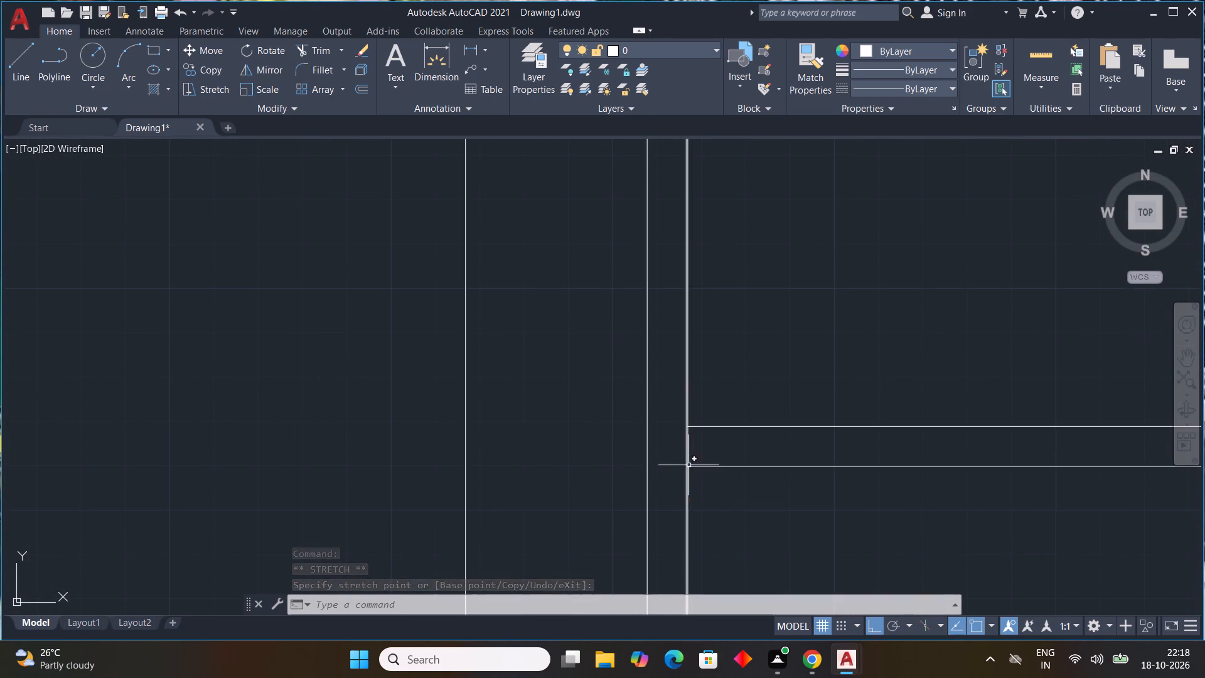
{"action": "left_click", "coordinate": [688, 465]}
{"action": "left_click", "coordinate": [714, 470]}
{"action": "key", "text": "Escape"}
{"action": "key", "text": "Escape"}
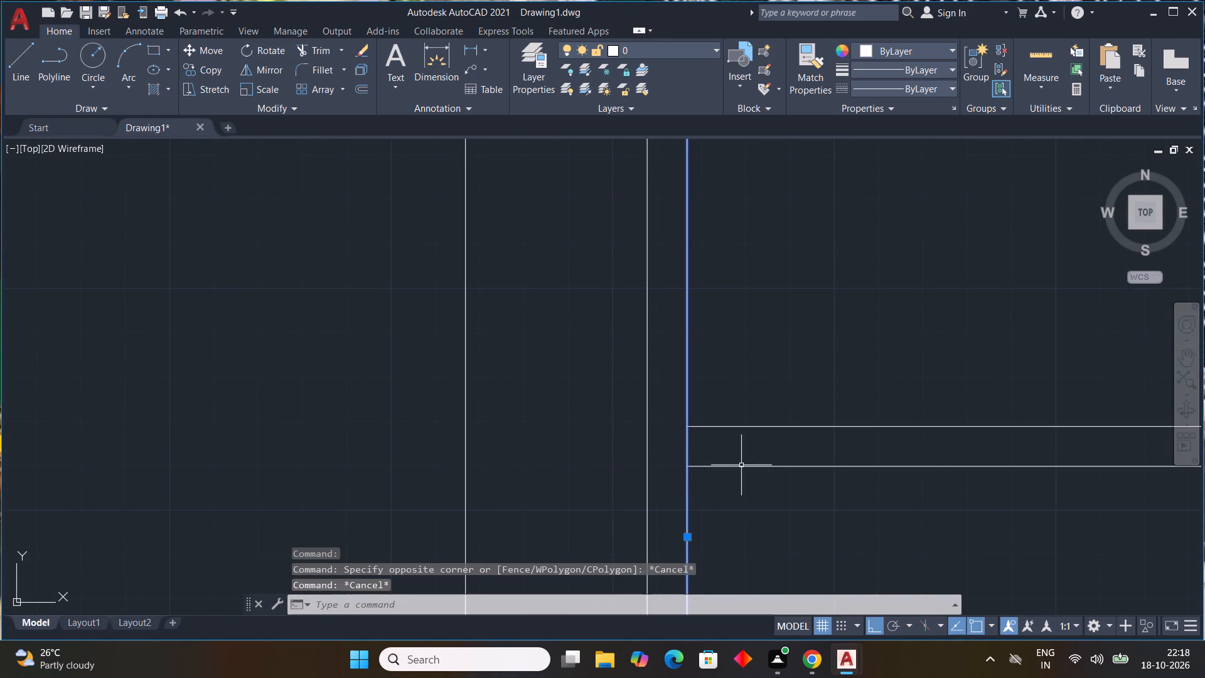
{"action": "key", "text": "Escape"}
{"action": "left_click", "coordinate": [742, 467]}
{"action": "left_click", "coordinate": [688, 463]}
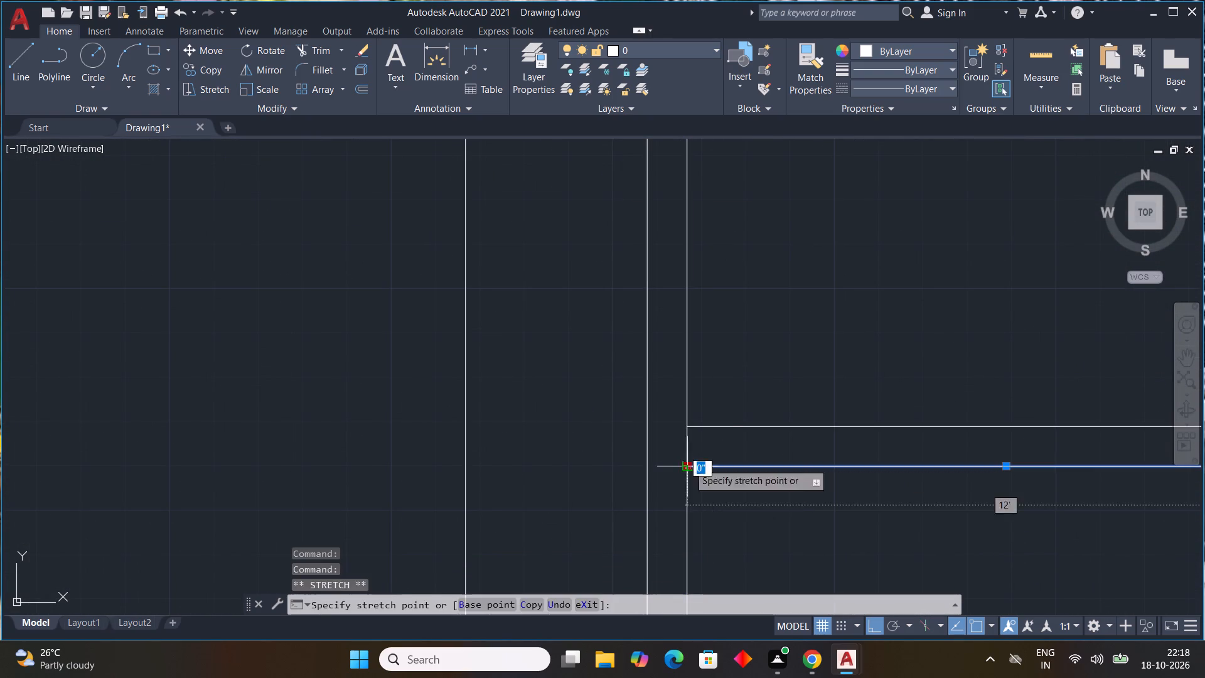
{"action": "left_click", "coordinate": [587, 438]}
{"action": "scroll", "coordinate": [594, 447], "scroll_direction": "down", "scroll_amount": 3}
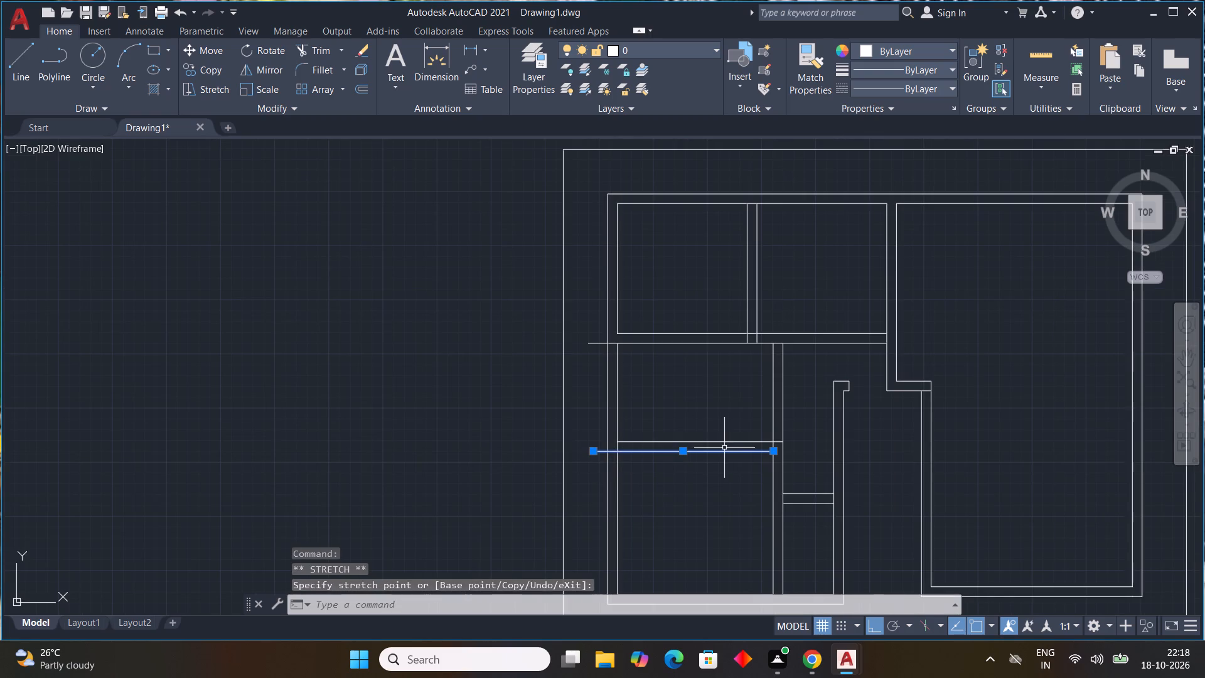
{"action": "key", "text": "Escape"}
Draw a vertical line about 8'-4" long joining the two wall lines extended beyond the left outer wall.
{"action": "key", "text": "l"}
{"action": "key", "text": "space"}
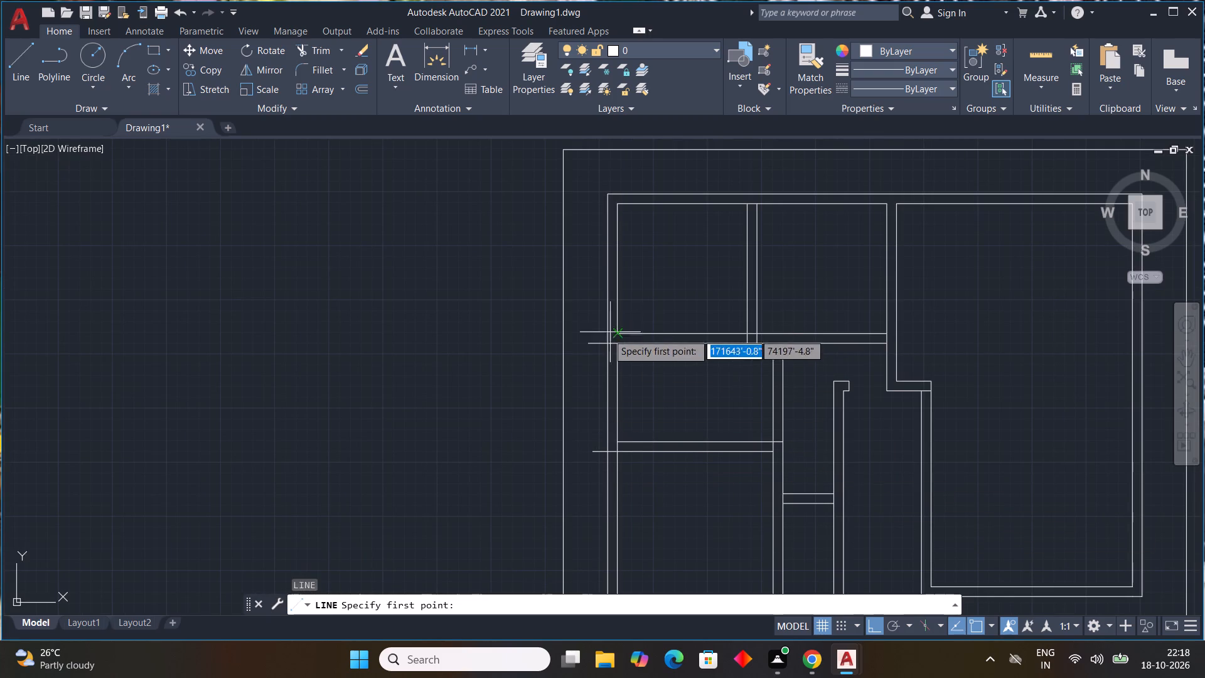
{"action": "scroll", "coordinate": [592, 347], "scroll_direction": "up", "scroll_amount": 1}
{"action": "left_click", "coordinate": [587, 344]}
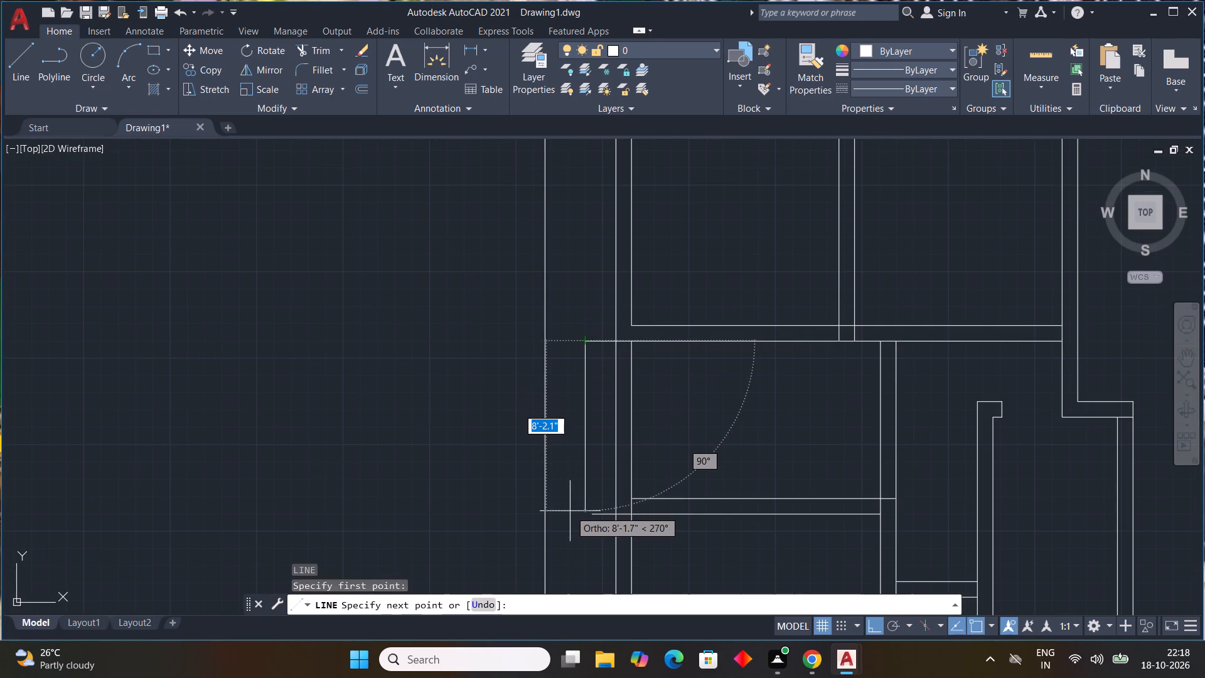
{"action": "middle_click_drag", "start_coordinate": [569, 515], "coordinate": [564, 473]}
{"action": "scroll", "coordinate": [571, 511], "scroll_direction": "up", "scroll_amount": 1}
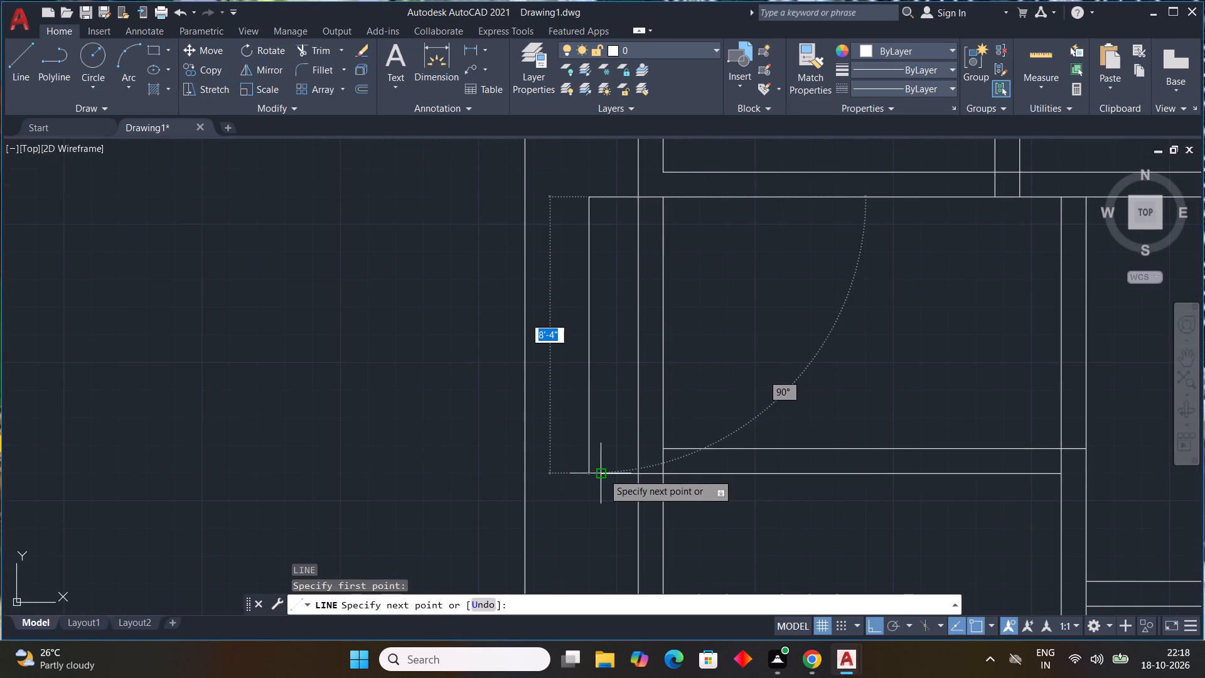
{"action": "left_click_drag", "start_coordinate": [584, 472], "coordinate": [599, 492]}
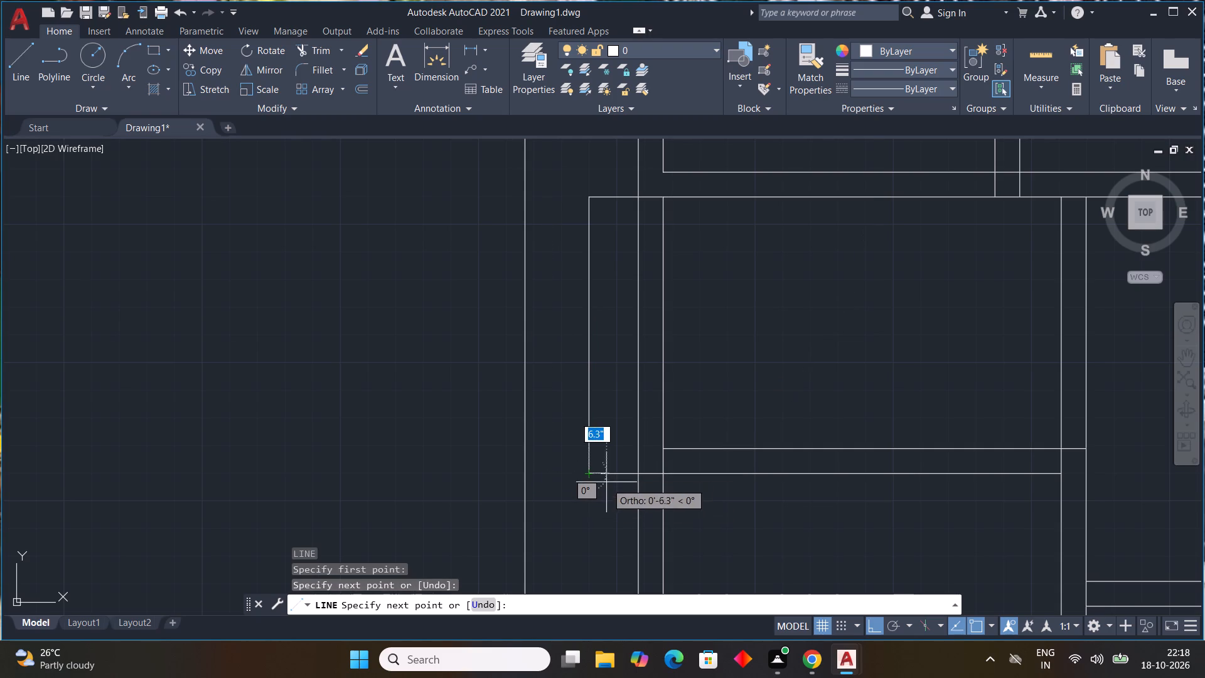
{"action": "left_click", "coordinate": [606, 480]}
{"action": "key", "text": "Escape"}
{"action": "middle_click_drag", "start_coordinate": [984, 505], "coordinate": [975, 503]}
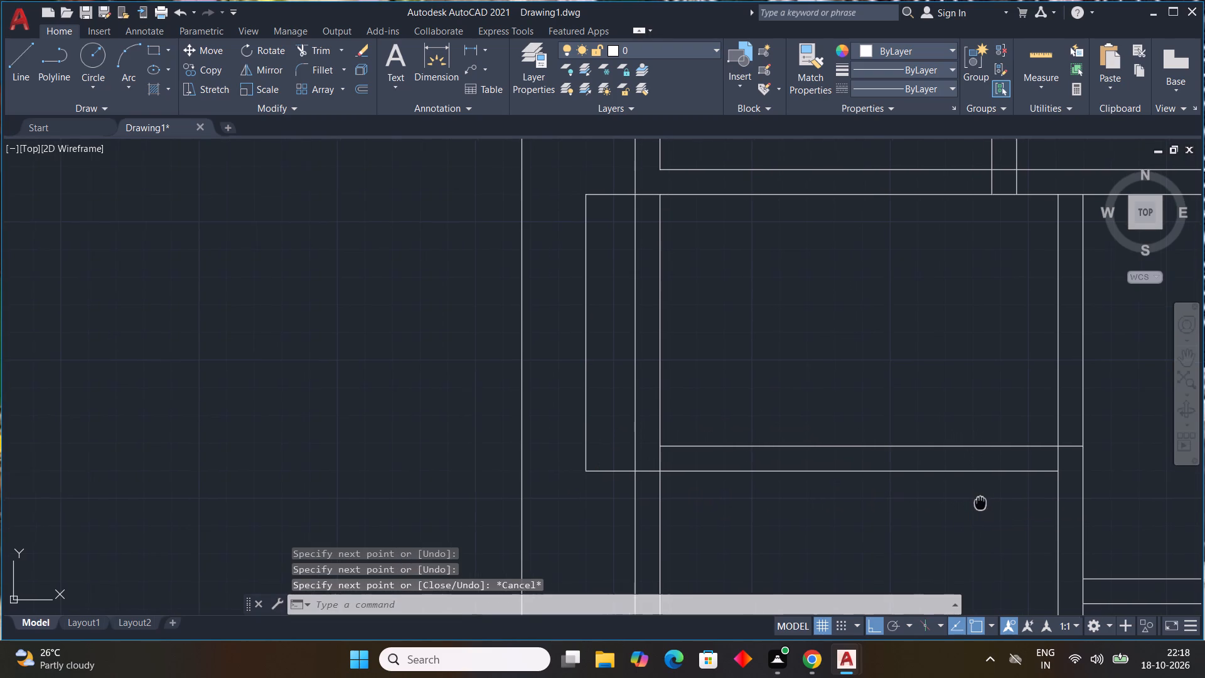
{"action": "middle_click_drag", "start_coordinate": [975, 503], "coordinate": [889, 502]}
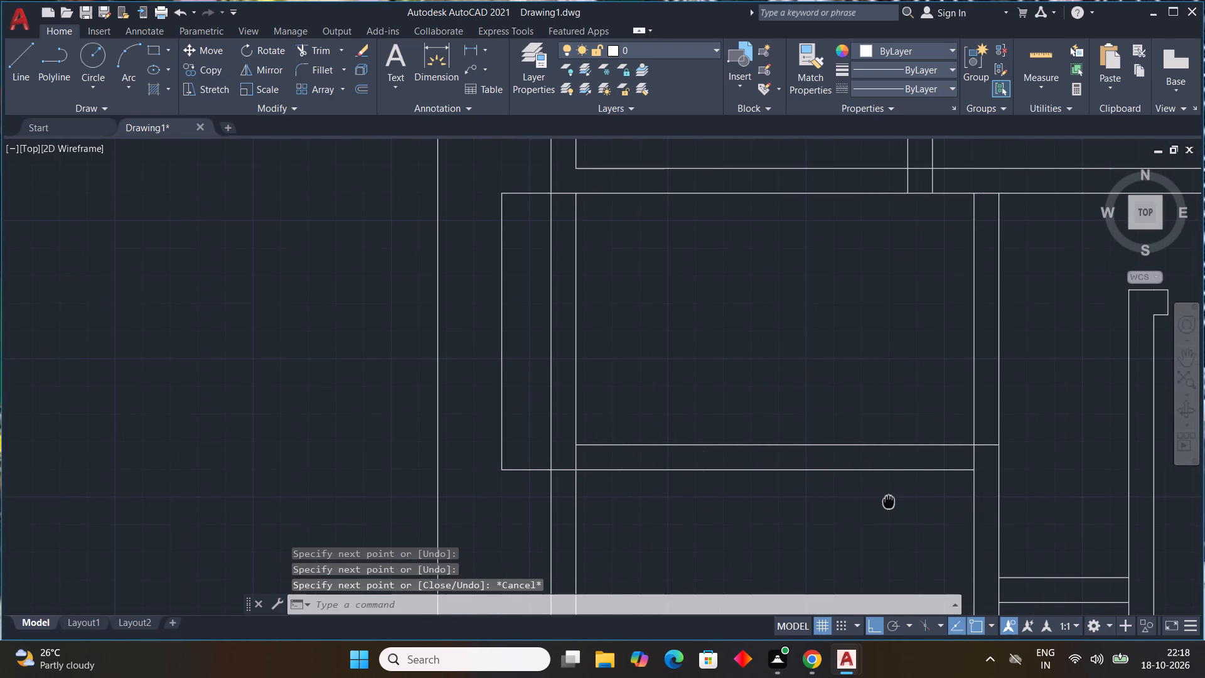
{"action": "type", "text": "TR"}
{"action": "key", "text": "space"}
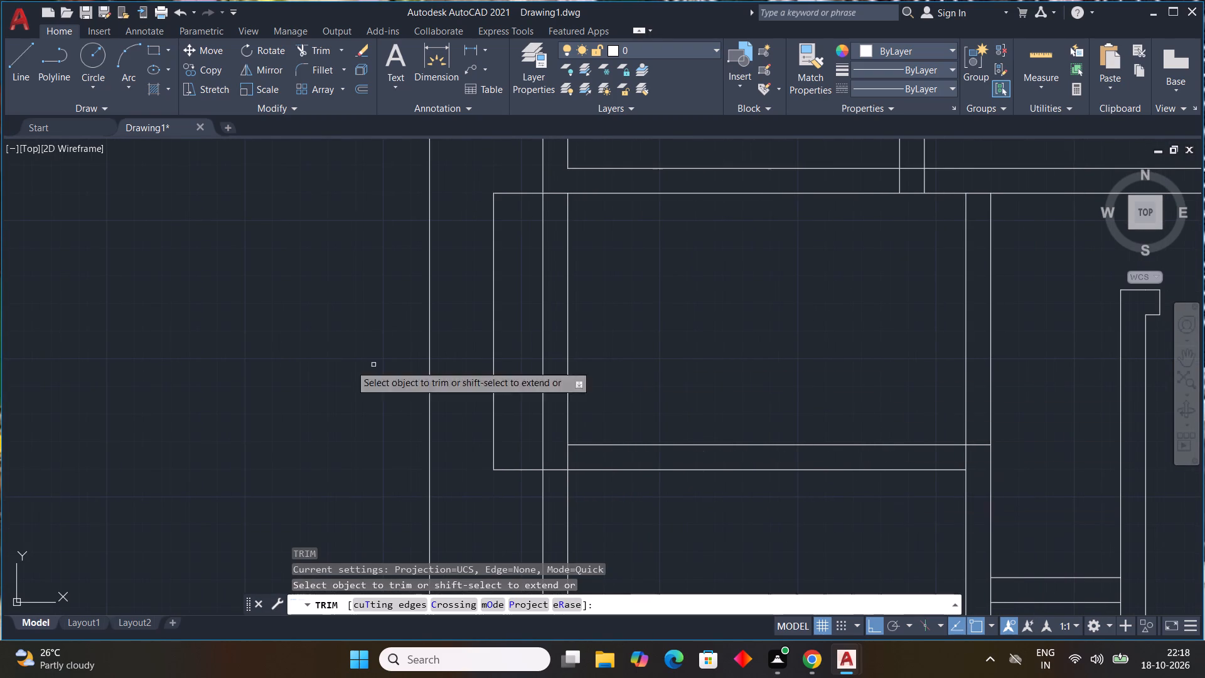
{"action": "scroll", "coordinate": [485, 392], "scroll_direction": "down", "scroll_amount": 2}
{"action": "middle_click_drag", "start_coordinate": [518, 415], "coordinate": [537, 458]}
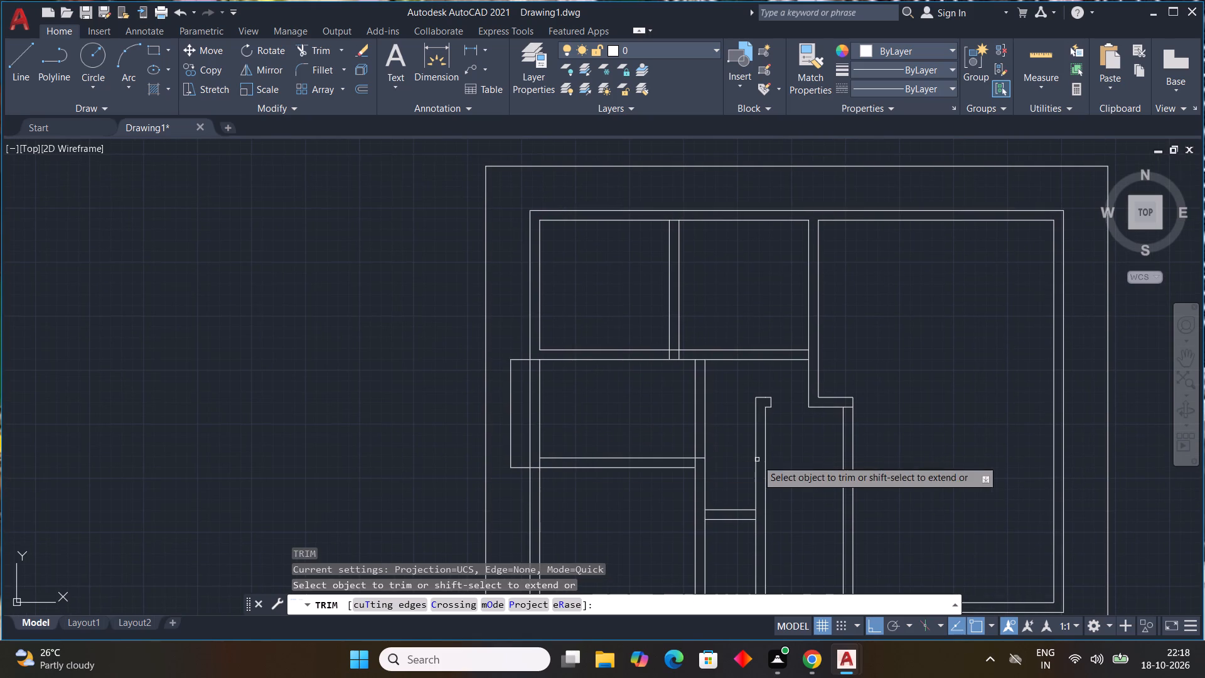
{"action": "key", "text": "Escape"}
Draw a line about 2'-3" leftward from the cross wall's upper line, and down to the corner of the projecting outline.
{"action": "scroll", "coordinate": [538, 353], "scroll_direction": "up", "scroll_amount": 3}
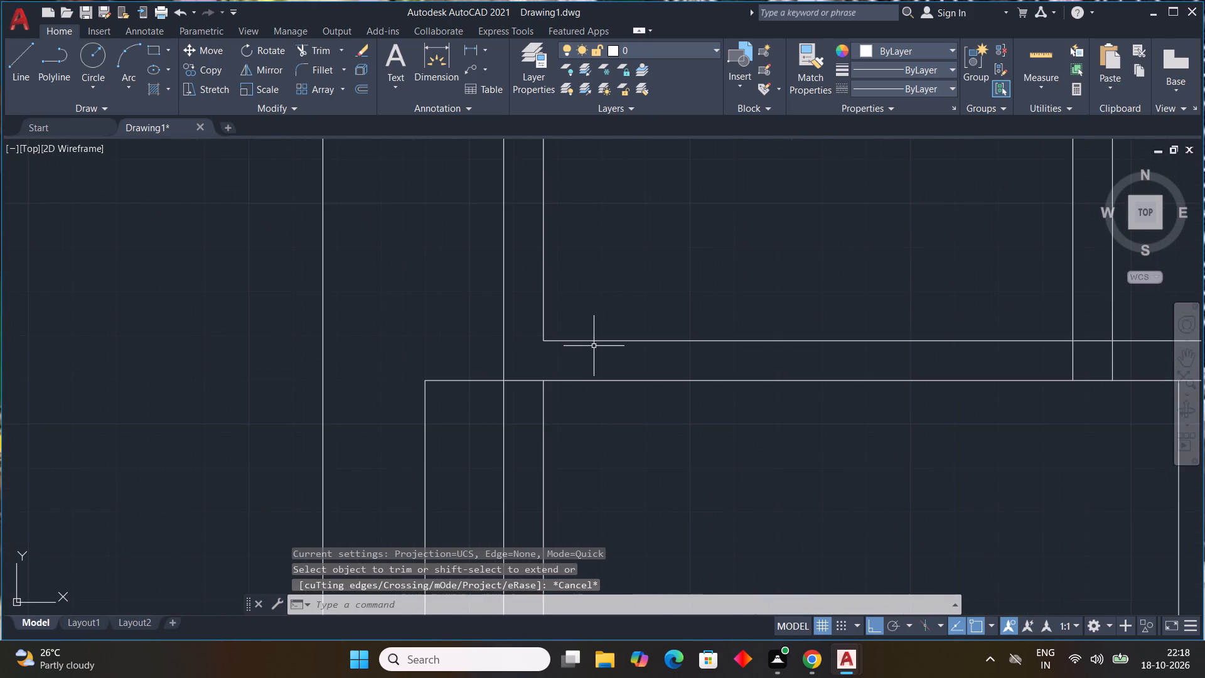
{"action": "key", "text": "l"}
{"action": "key", "text": "space"}
{"action": "left_click", "coordinate": [543, 339]}
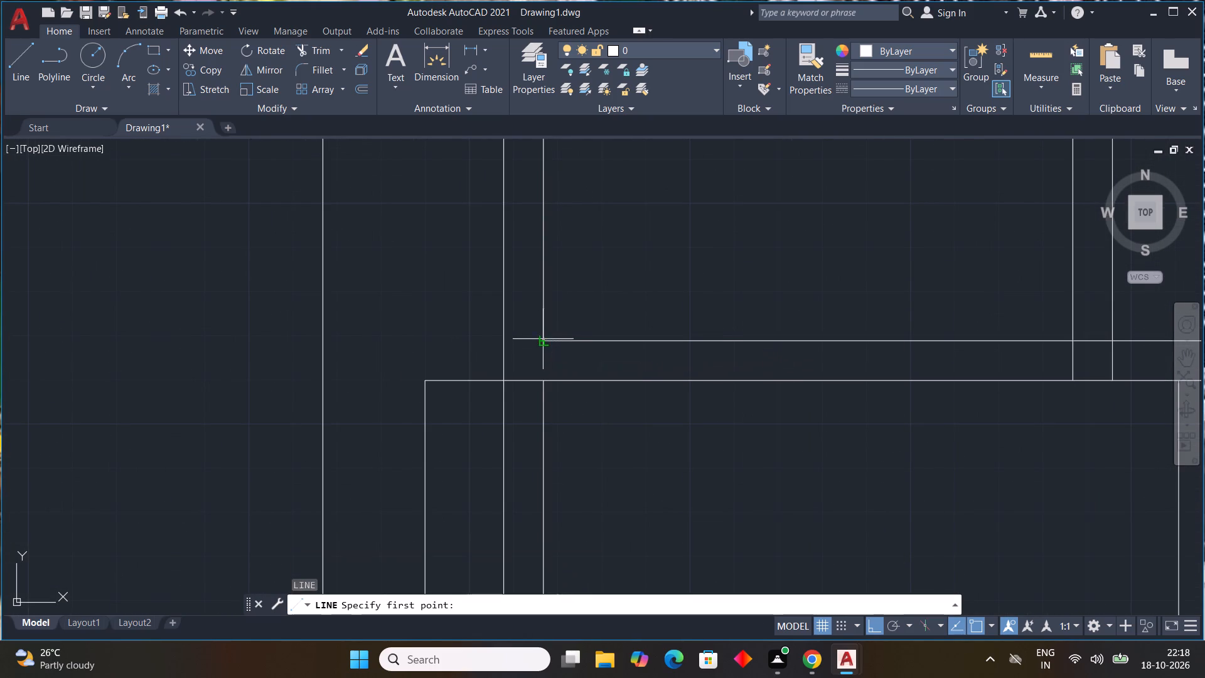
{"action": "left_click", "coordinate": [424, 342]}
{"action": "left_click", "coordinate": [427, 380]}
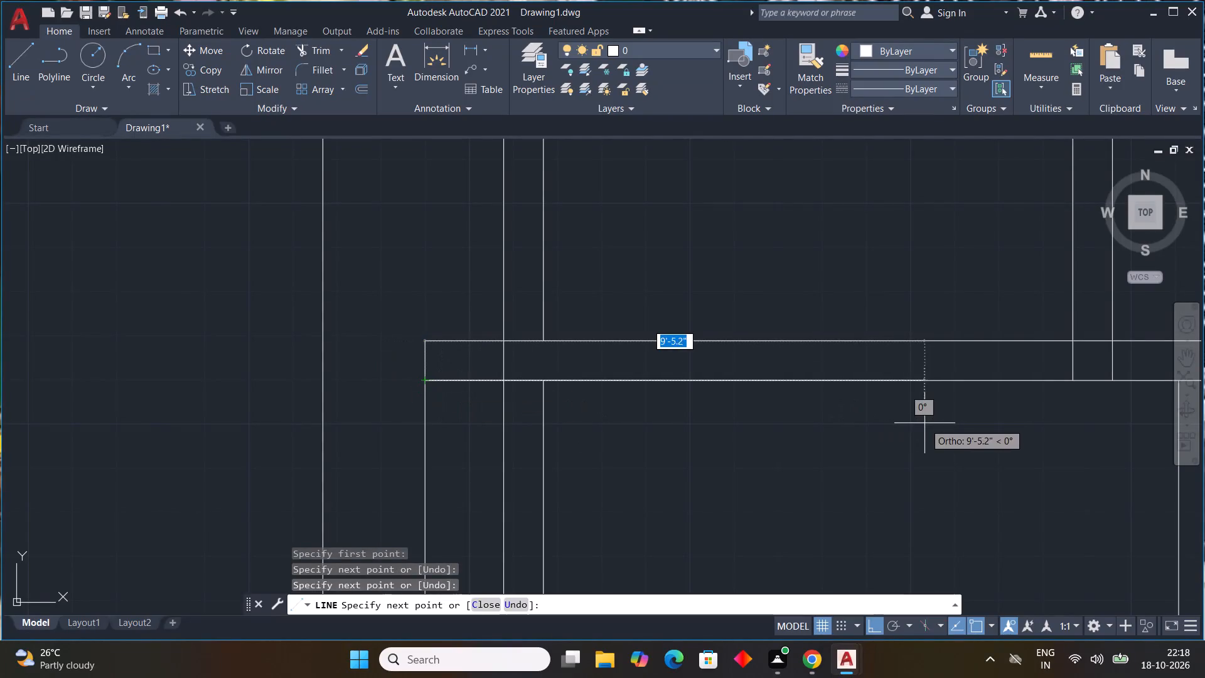
{"action": "key", "text": "Escape"}
Trim the extra lower line segment inside the projection and the left outer wall's two lines below the cross wall.
{"action": "type", "text": "TR"}
{"action": "key", "text": "space"}
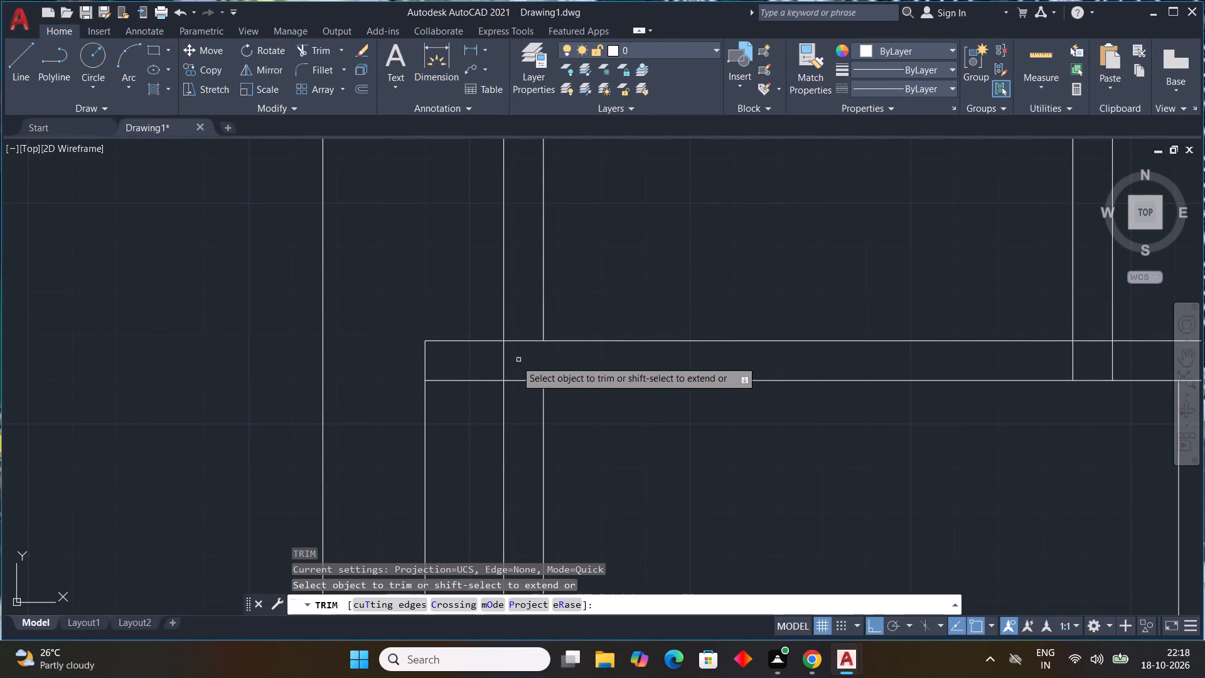
{"action": "left_click_drag", "start_coordinate": [481, 374], "coordinate": [481, 392]}
{"action": "scroll", "coordinate": [513, 369], "scroll_direction": "down", "scroll_amount": 1}
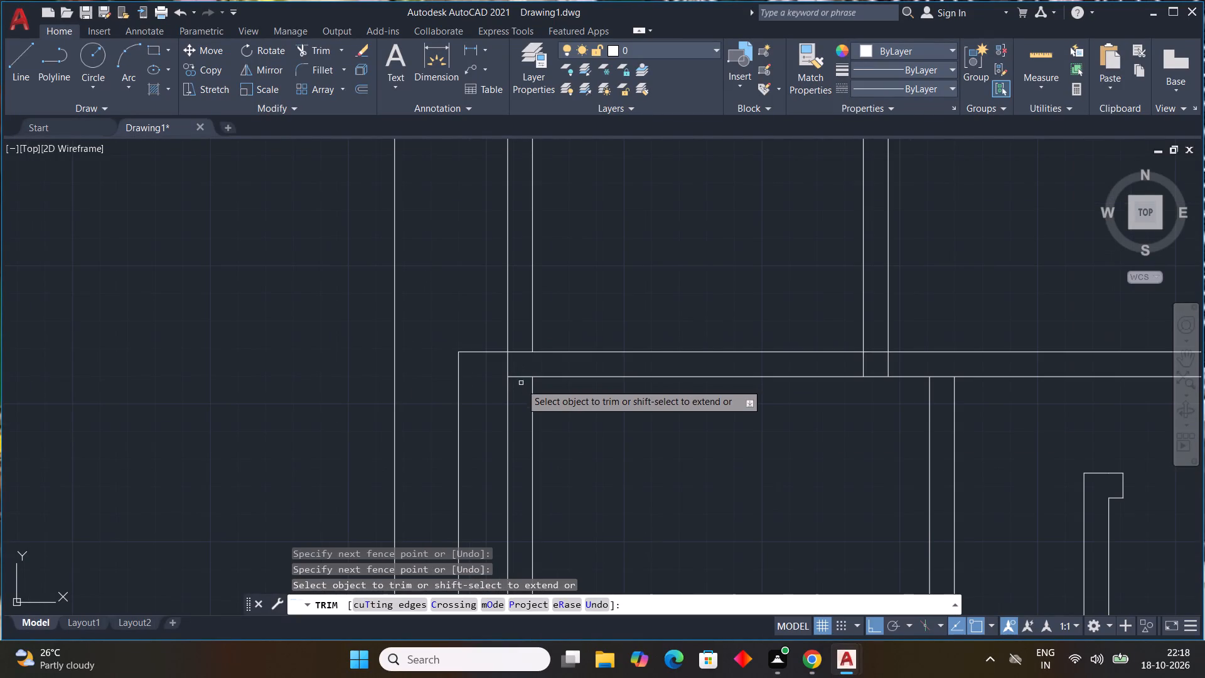
{"action": "left_click", "coordinate": [535, 395]}
{"action": "left_click", "coordinate": [501, 399]}
{"action": "scroll", "coordinate": [584, 417], "scroll_direction": "down", "scroll_amount": 1}
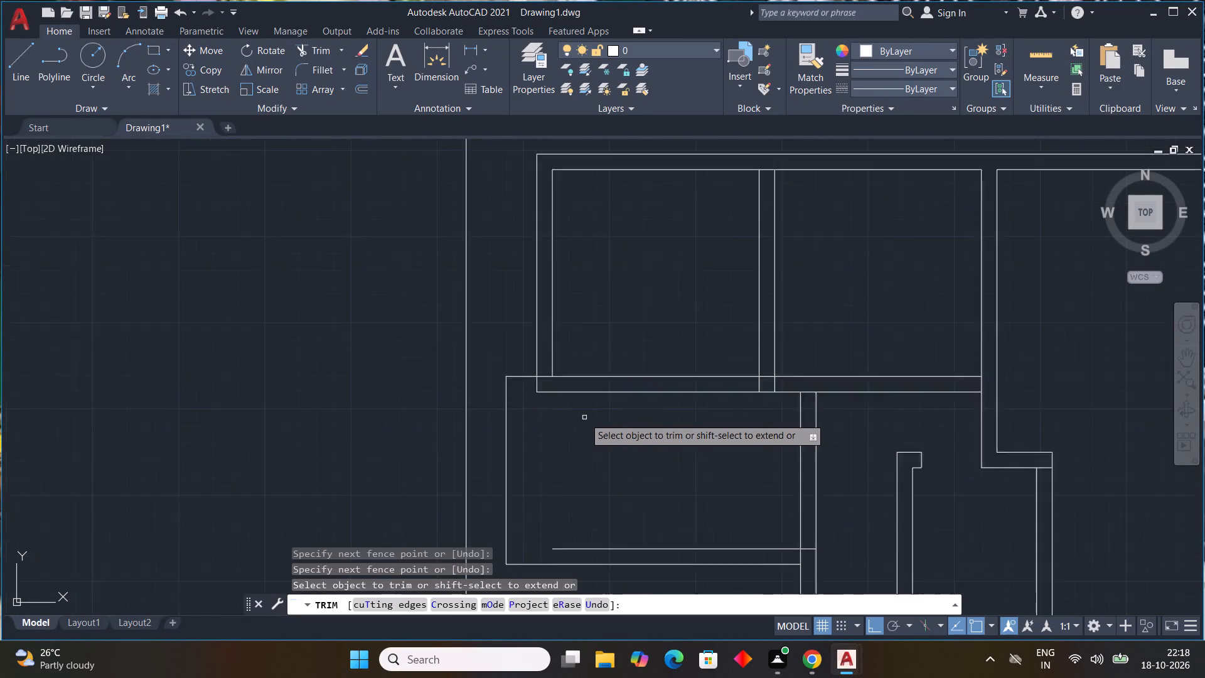
{"action": "scroll", "coordinate": [584, 417], "scroll_direction": "down", "scroll_amount": 1}
{"action": "middle_click_drag", "start_coordinate": [579, 445], "coordinate": [591, 387]}
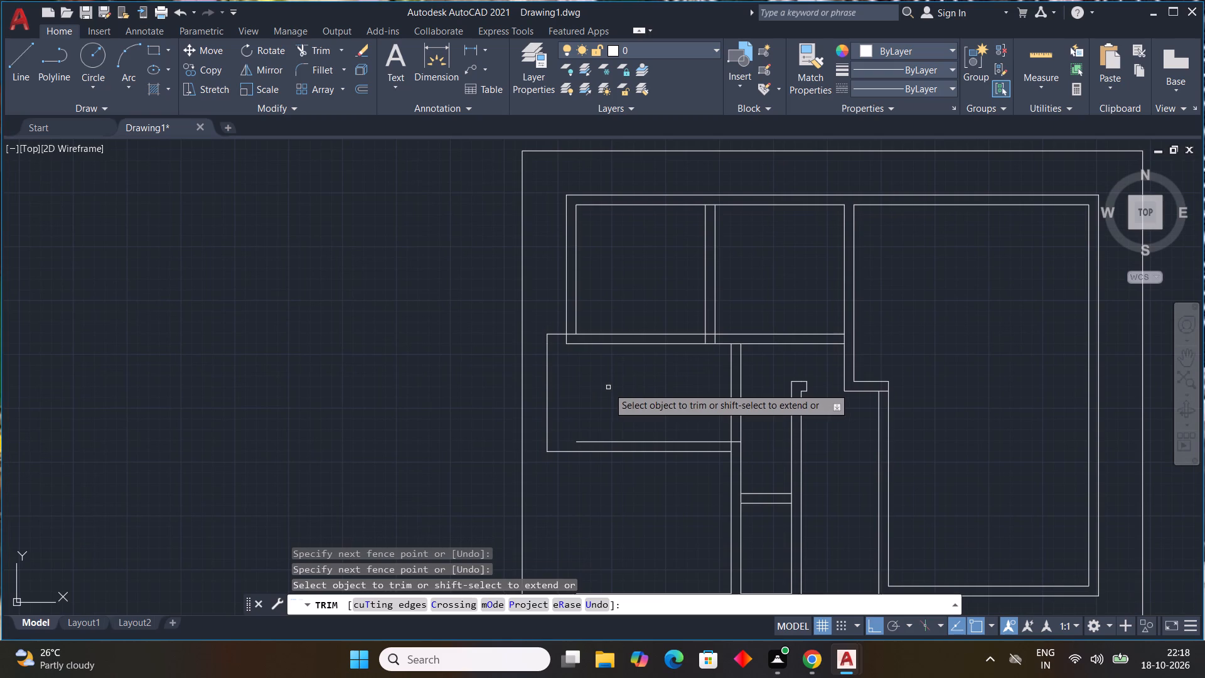
{"action": "key", "text": "Escape"}
{"action": "key", "text": "Escape"}
{"action": "key", "text": "Escape"}
{"action": "key", "text": "Escape"}
Offset both segments of the projection's left side line 9" inward to give the wall its thickness.
{"action": "type", "text": "OFF"}
{"action": "key", "text": "space"}
{"action": "type", "text": "9\""}
{"action": "key", "text": "Return"}
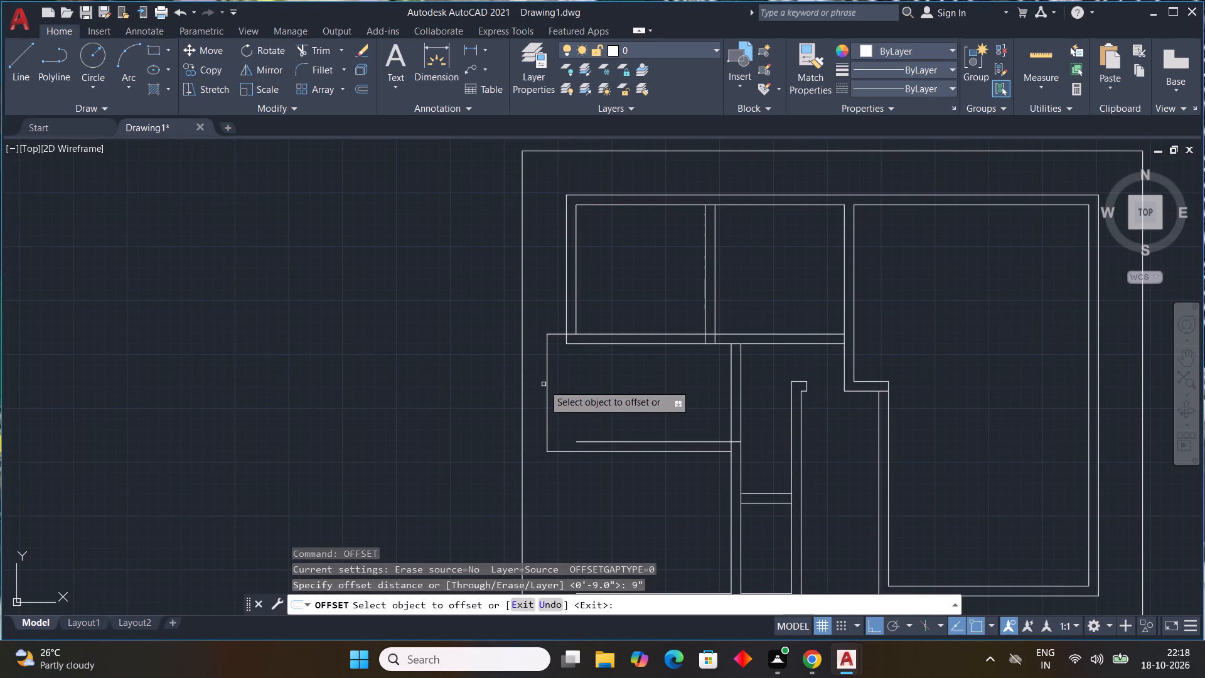
{"action": "left_click_drag", "start_coordinate": [547, 387], "coordinate": [554, 389]}
{"action": "left_click", "coordinate": [565, 391]}
{"action": "scroll", "coordinate": [555, 355], "scroll_direction": "up", "scroll_amount": 4}
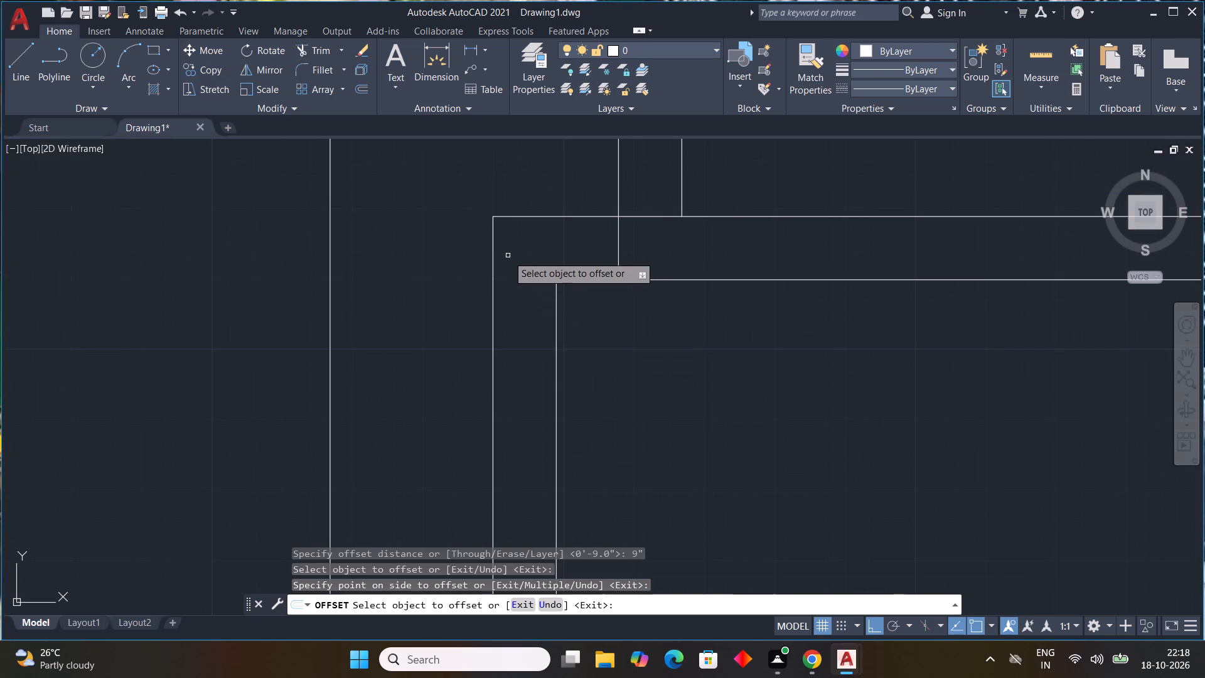
{"action": "left_click", "coordinate": [492, 257]}
{"action": "left_click", "coordinate": [552, 257]}
{"action": "key", "text": "Escape"}
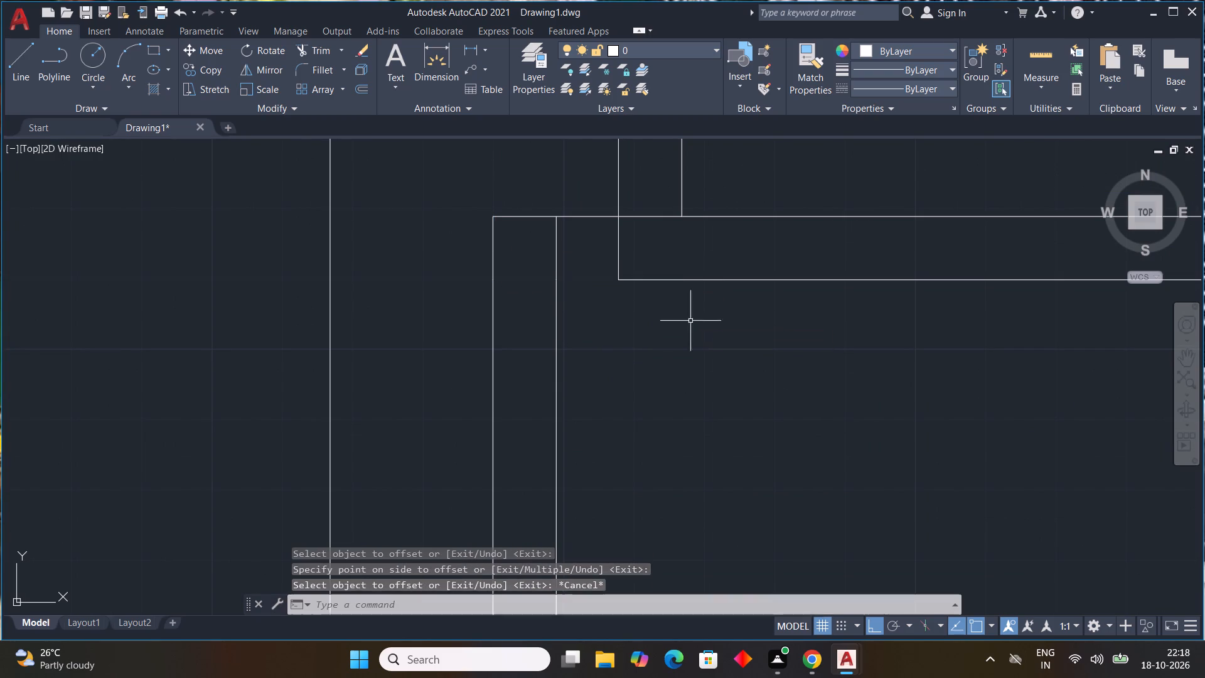
Draw a line from the left outer wall's lower corner to the projection's inner wall line, continuing the cross wall's lower line.
{"action": "key", "text": "Escape"}
{"action": "key", "text": "l"}
{"action": "key", "text": "space"}
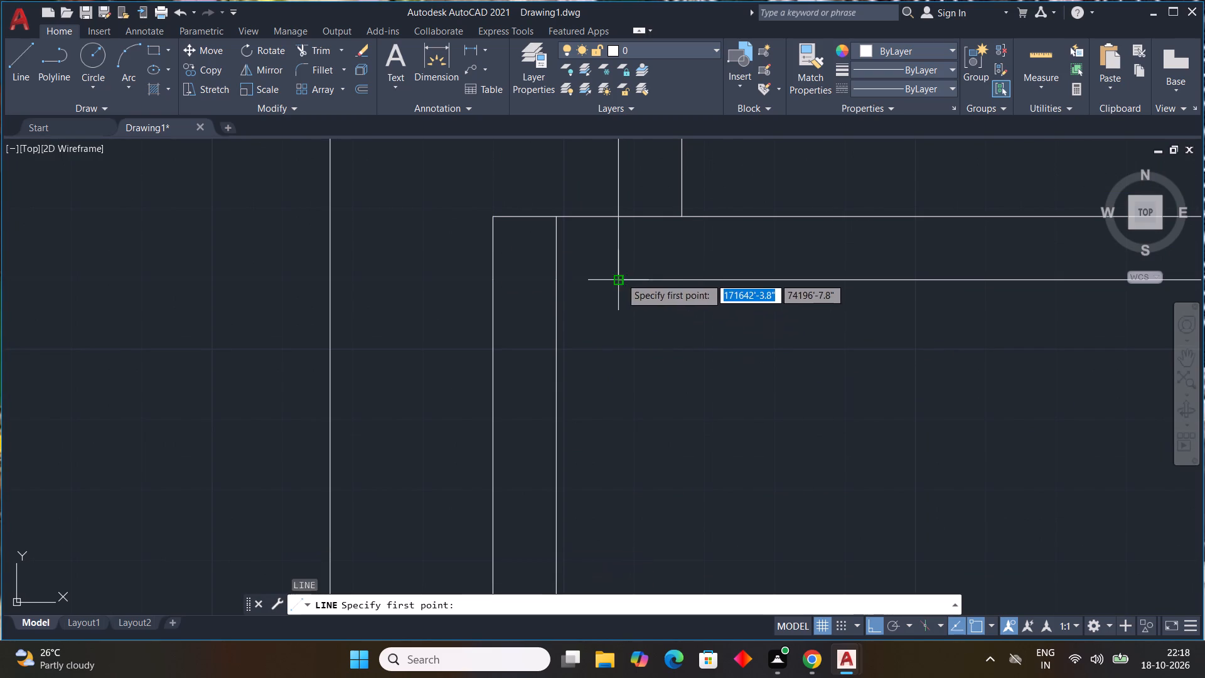
{"action": "left_click", "coordinate": [621, 277]}
{"action": "left_click", "coordinate": [559, 275]}
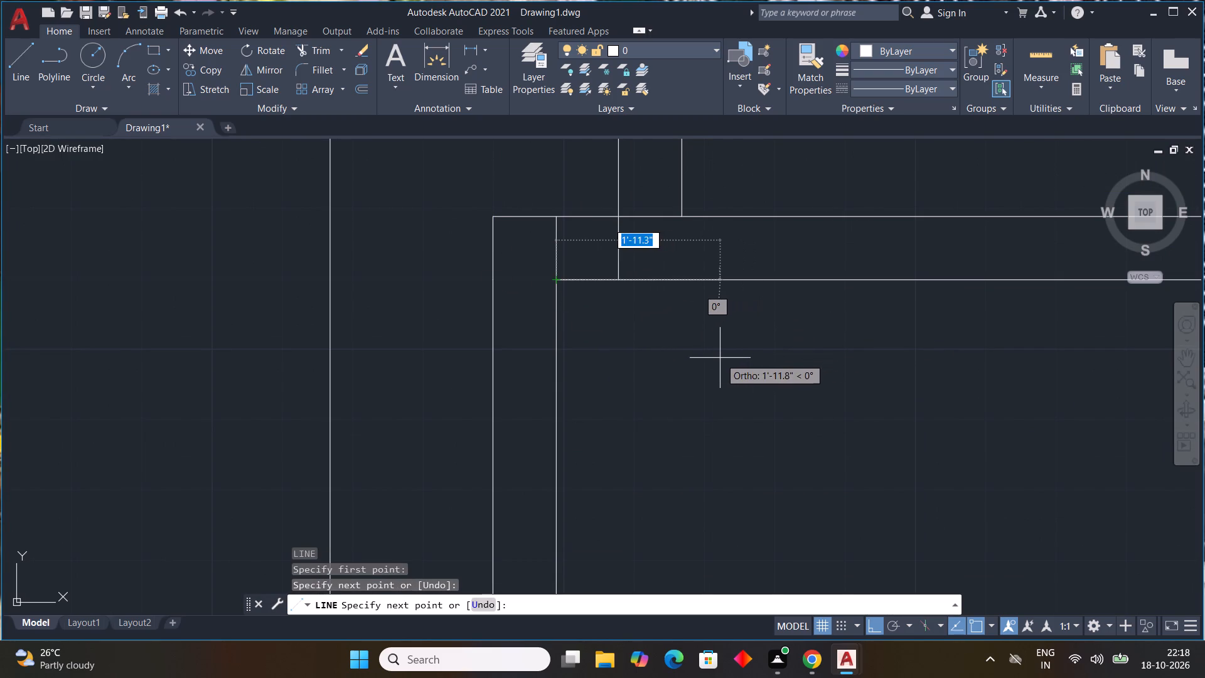
{"action": "key", "text": "Escape"}
Draw a line about 1'-7" long extending the room's lower wall's upper line to the projection's inner side line.
{"action": "scroll", "coordinate": [713, 374], "scroll_direction": "down", "scroll_amount": 3}
{"action": "middle_click_drag", "start_coordinate": [732, 435], "coordinate": [708, 307]}
{"action": "type", "text": "L"}
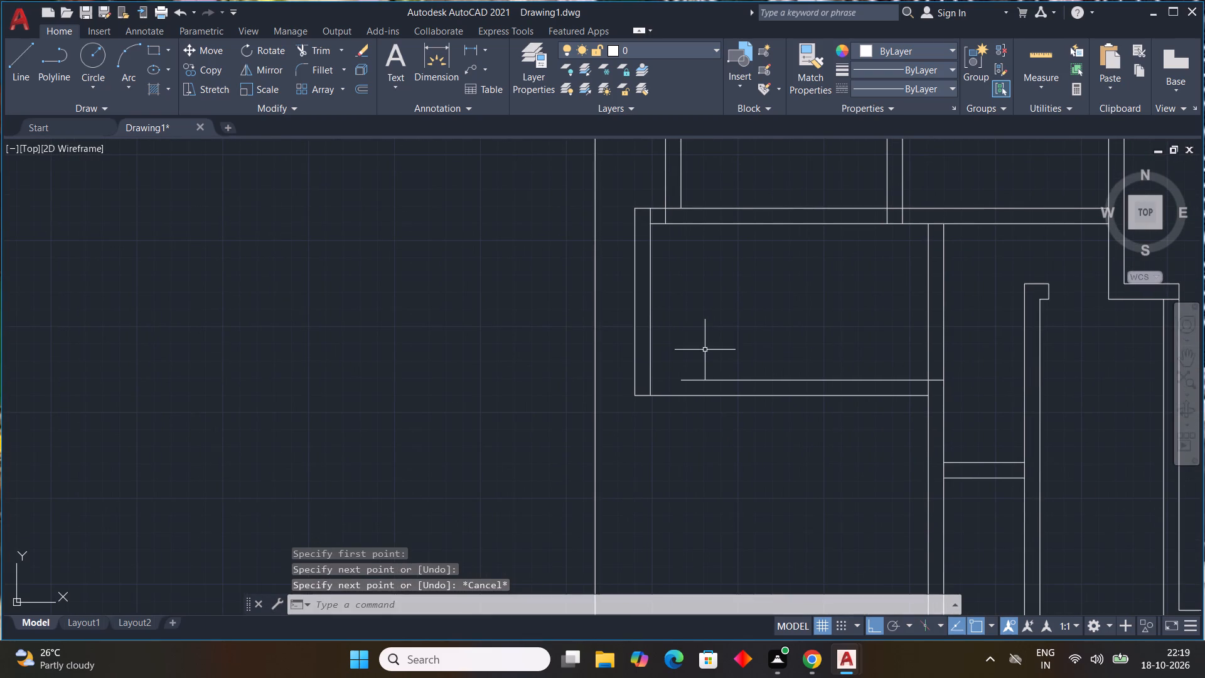
{"action": "key", "text": "space"}
{"action": "scroll", "coordinate": [679, 380], "scroll_direction": "up", "scroll_amount": 3}
{"action": "left_click", "coordinate": [691, 384]}
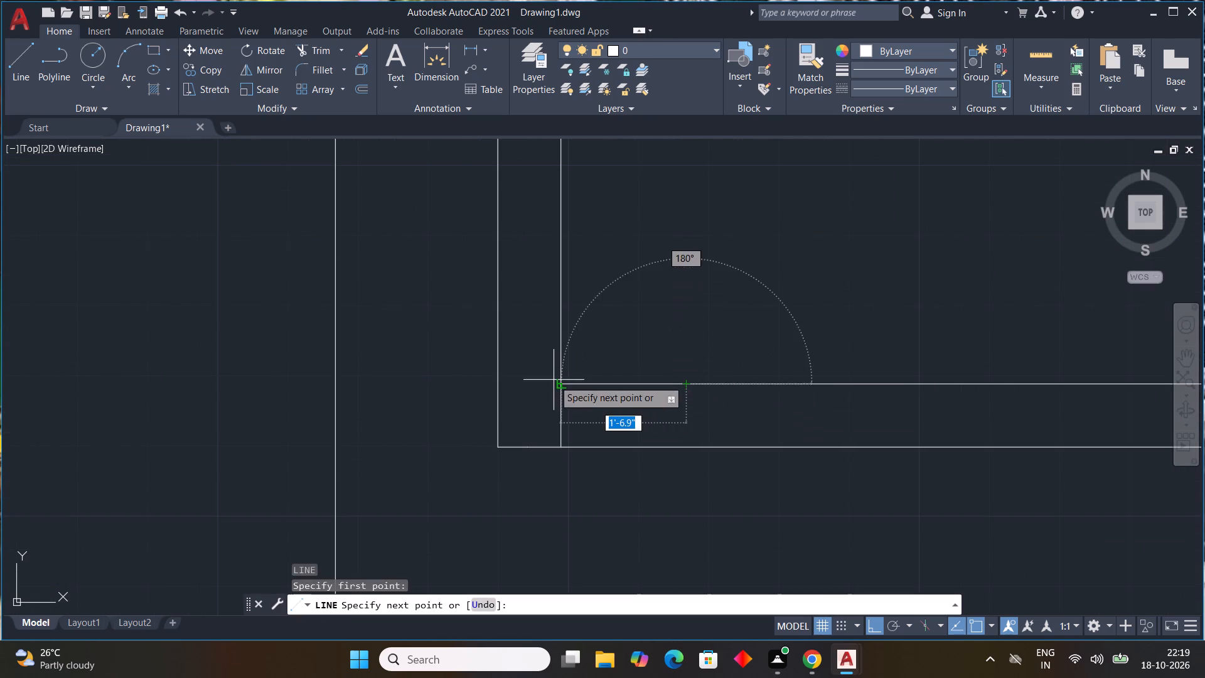
{"action": "left_click", "coordinate": [563, 384]}
{"action": "key", "text": "Escape"}
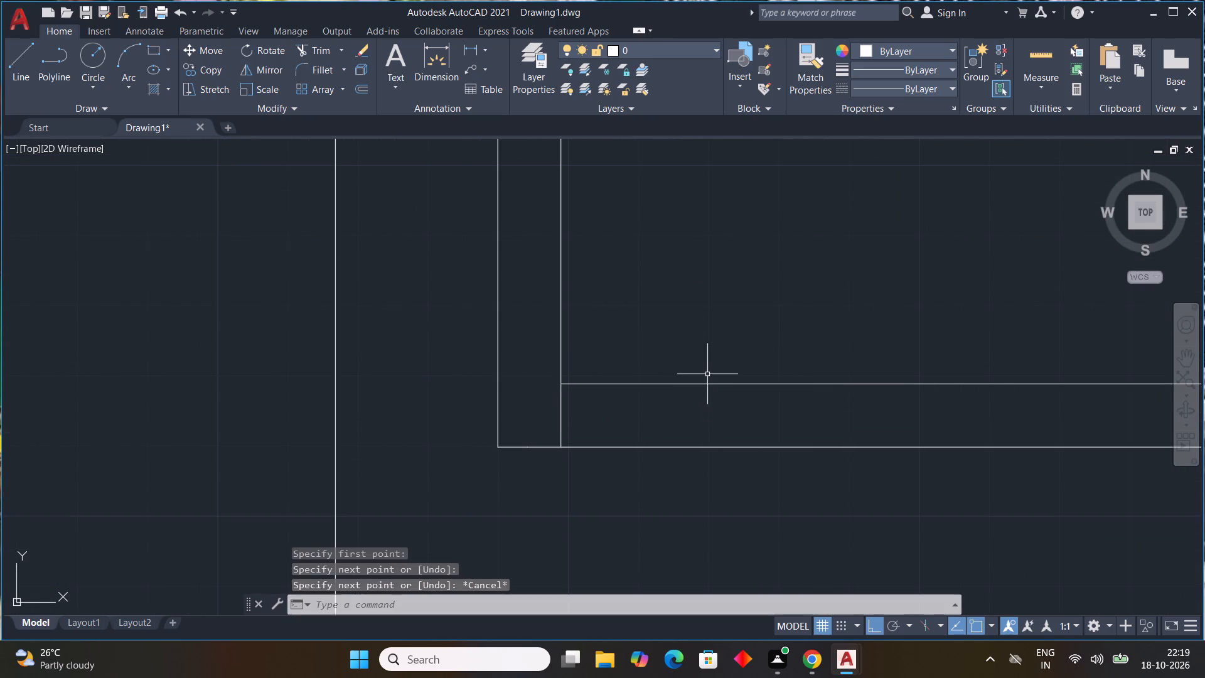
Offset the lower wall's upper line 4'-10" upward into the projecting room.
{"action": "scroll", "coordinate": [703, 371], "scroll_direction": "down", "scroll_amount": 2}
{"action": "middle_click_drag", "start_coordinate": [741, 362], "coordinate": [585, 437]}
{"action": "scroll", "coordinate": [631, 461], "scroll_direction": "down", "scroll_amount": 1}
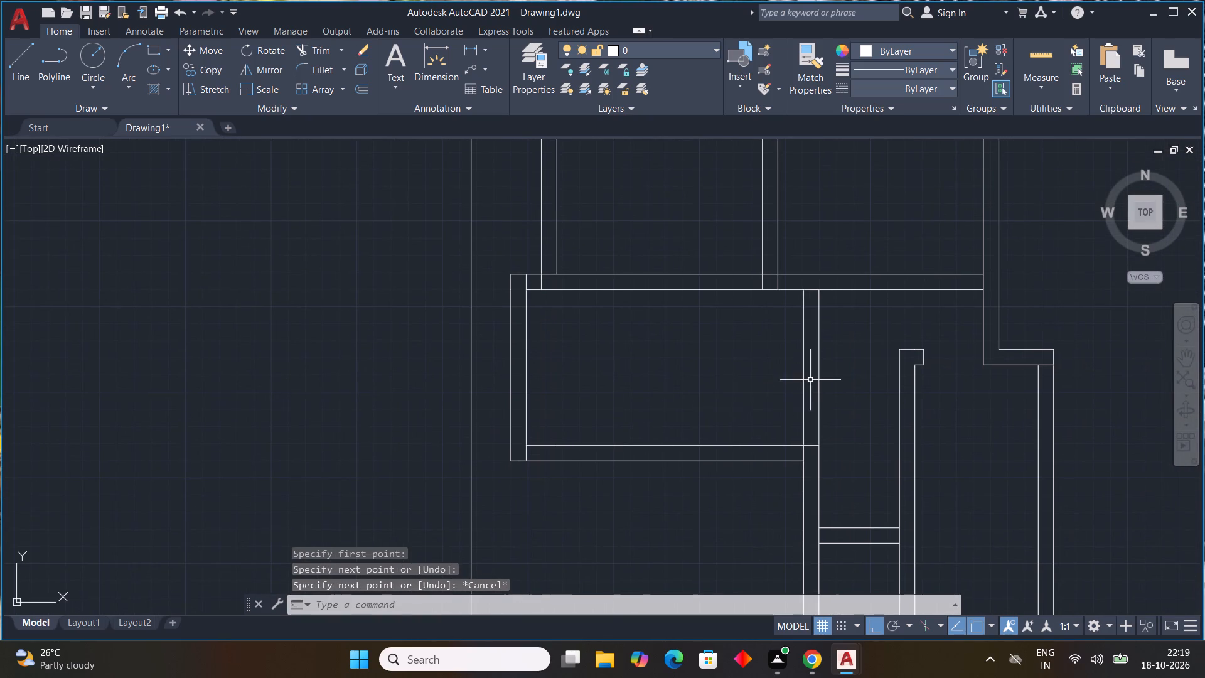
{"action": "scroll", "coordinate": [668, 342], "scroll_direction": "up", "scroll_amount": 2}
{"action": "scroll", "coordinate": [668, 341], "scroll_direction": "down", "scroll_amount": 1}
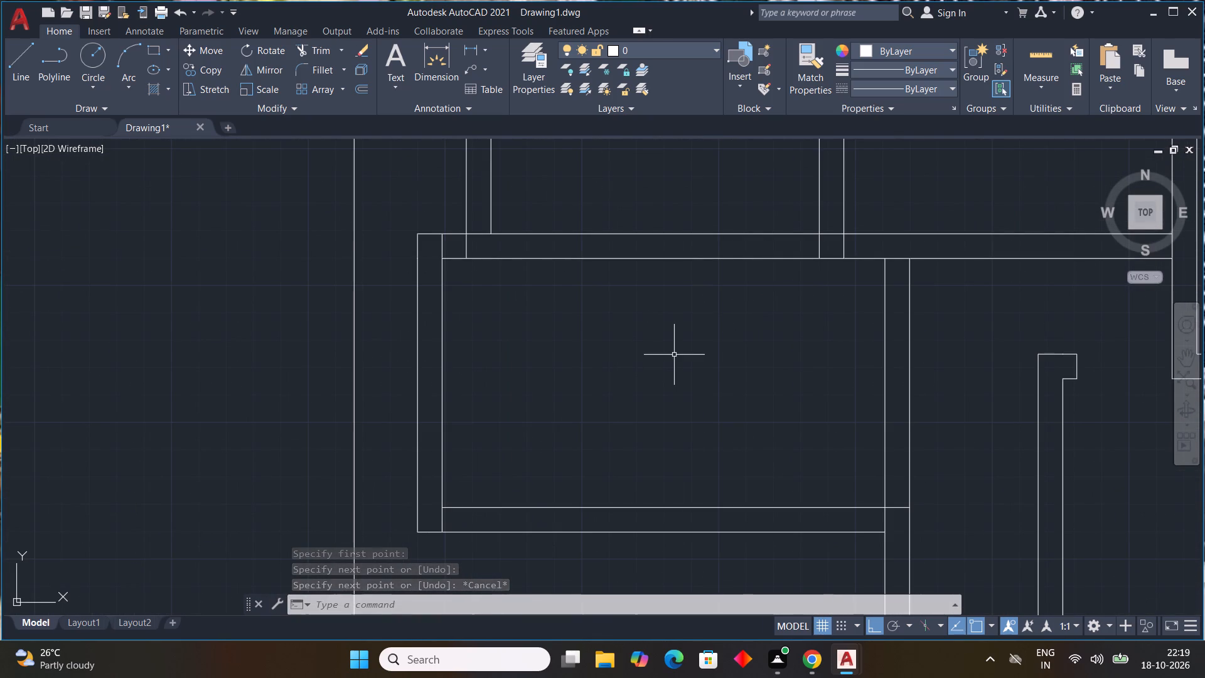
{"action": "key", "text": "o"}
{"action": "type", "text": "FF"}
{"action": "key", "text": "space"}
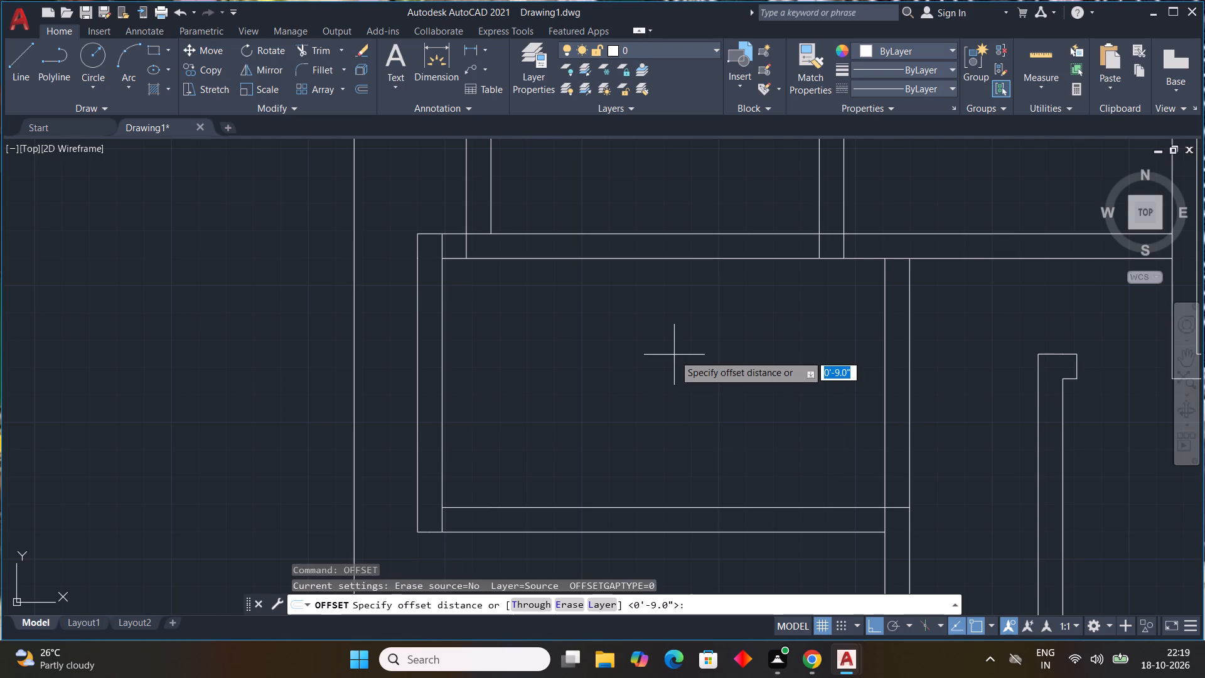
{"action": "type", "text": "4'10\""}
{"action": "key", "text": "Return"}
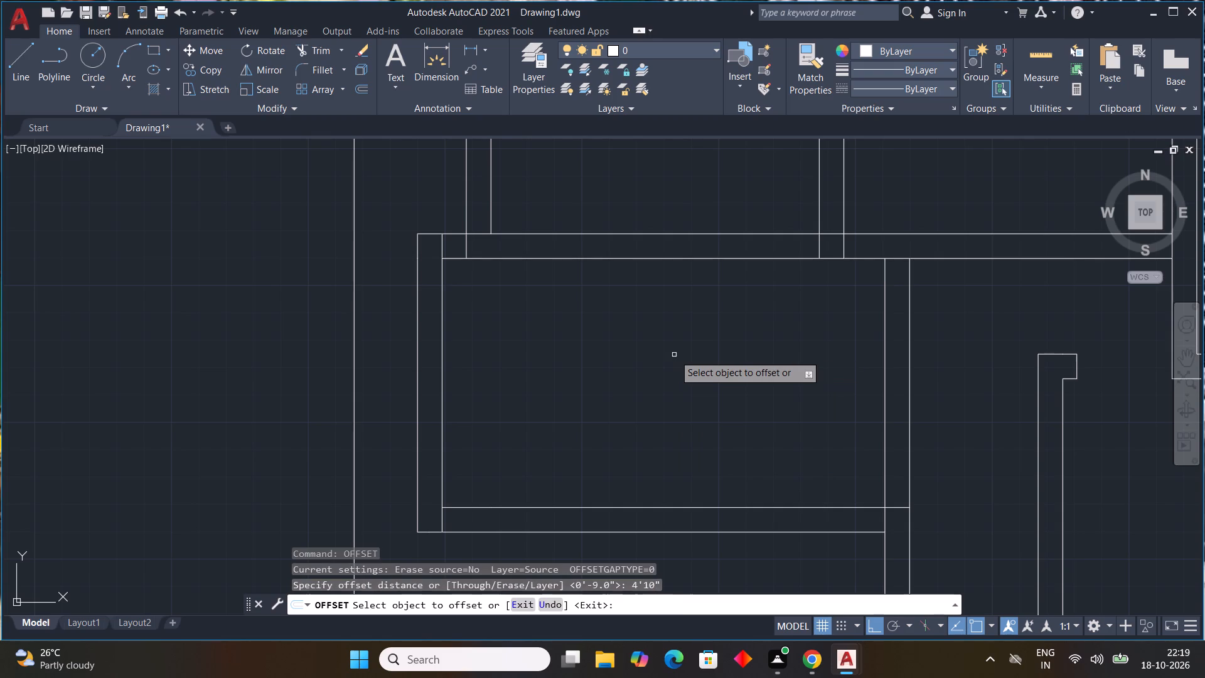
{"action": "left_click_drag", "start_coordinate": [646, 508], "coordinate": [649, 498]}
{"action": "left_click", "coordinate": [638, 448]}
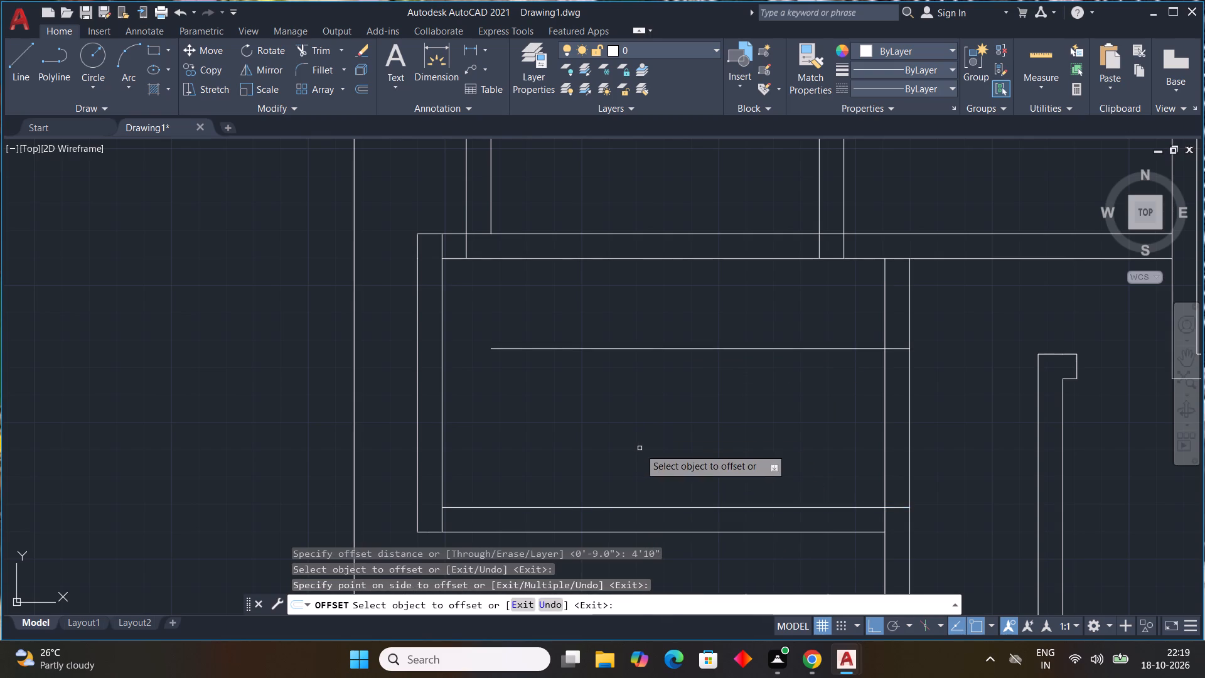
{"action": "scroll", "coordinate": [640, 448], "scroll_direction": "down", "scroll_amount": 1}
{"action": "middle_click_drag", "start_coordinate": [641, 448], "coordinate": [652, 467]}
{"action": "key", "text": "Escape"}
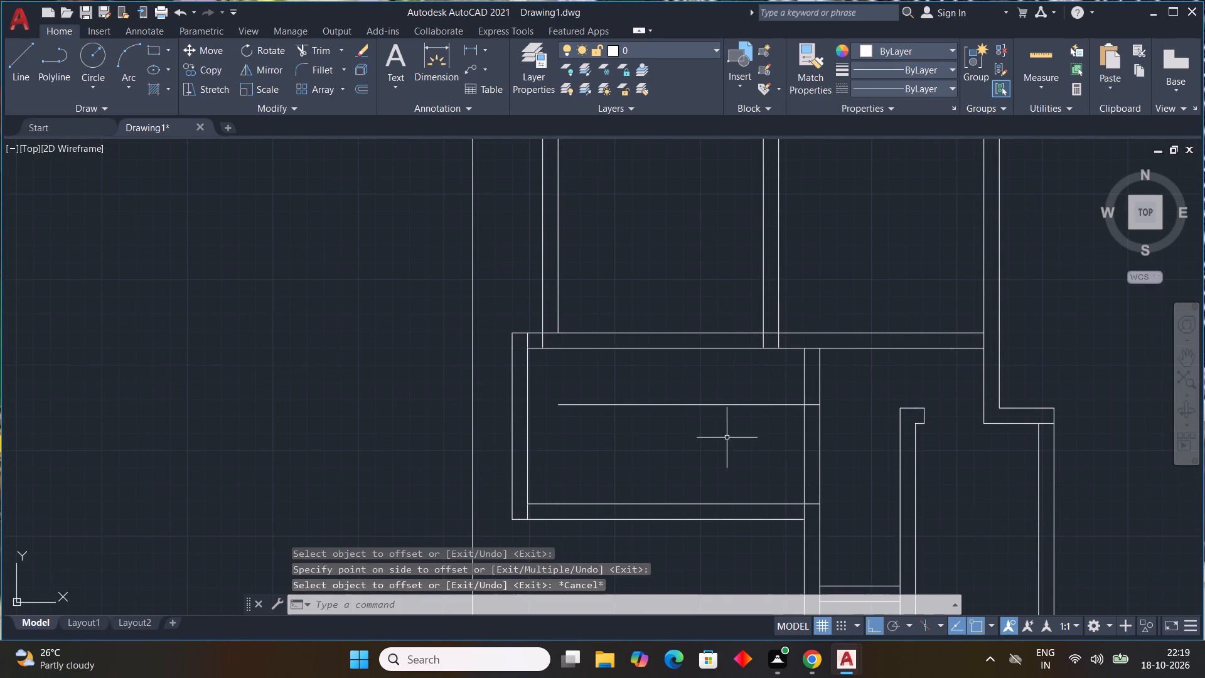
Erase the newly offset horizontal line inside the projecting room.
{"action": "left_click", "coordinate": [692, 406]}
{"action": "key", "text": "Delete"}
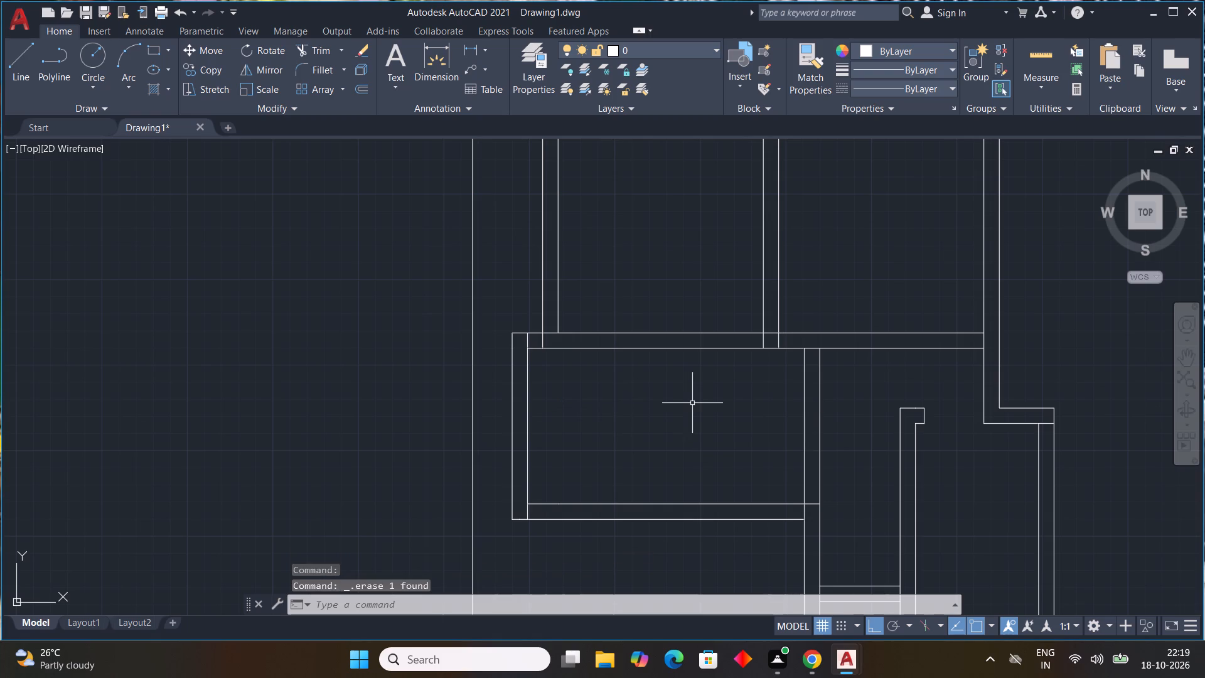
Draw a horizontal line about 9'-11" long into the projecting room from the midpoint of its left wall's inner line.
{"action": "key", "text": "l"}
{"action": "key", "text": "space"}
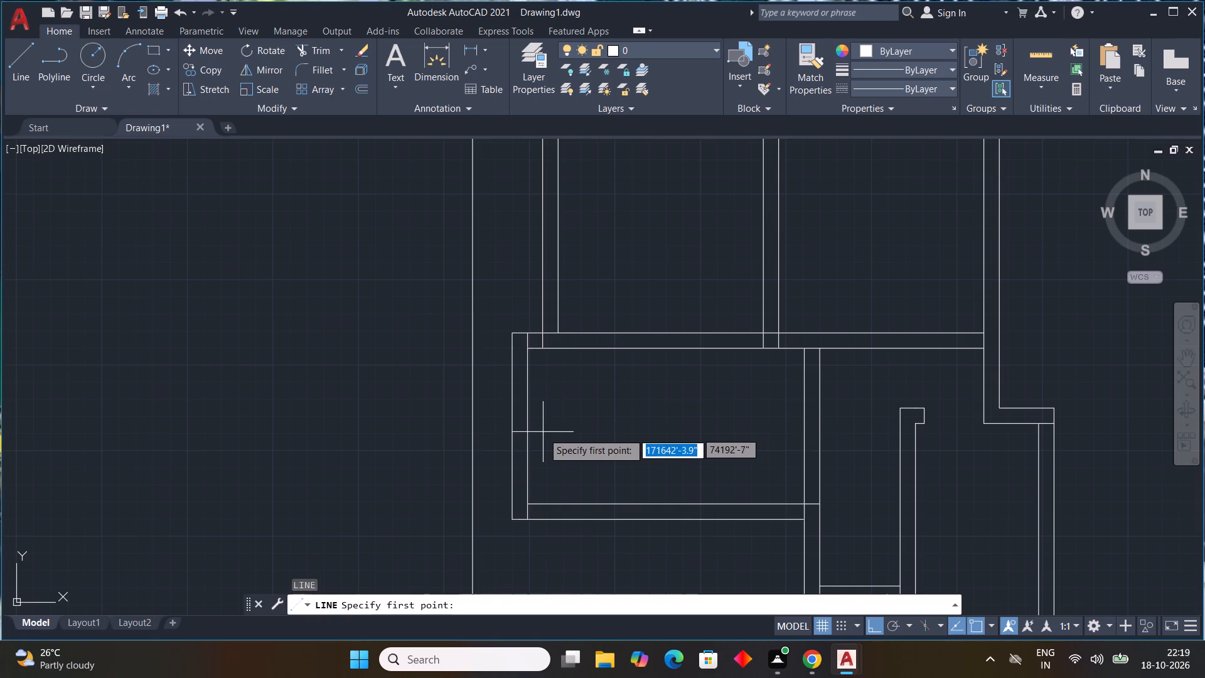
{"action": "left_click", "coordinate": [529, 431]}
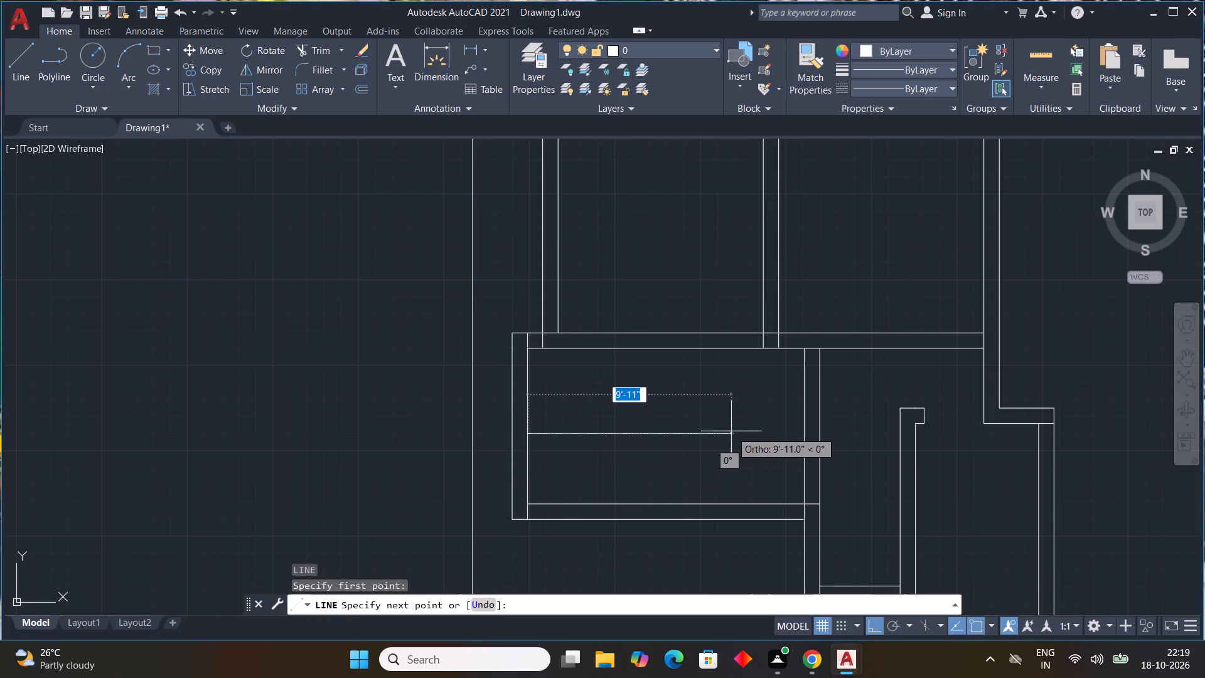
{"action": "left_click", "coordinate": [731, 431]}
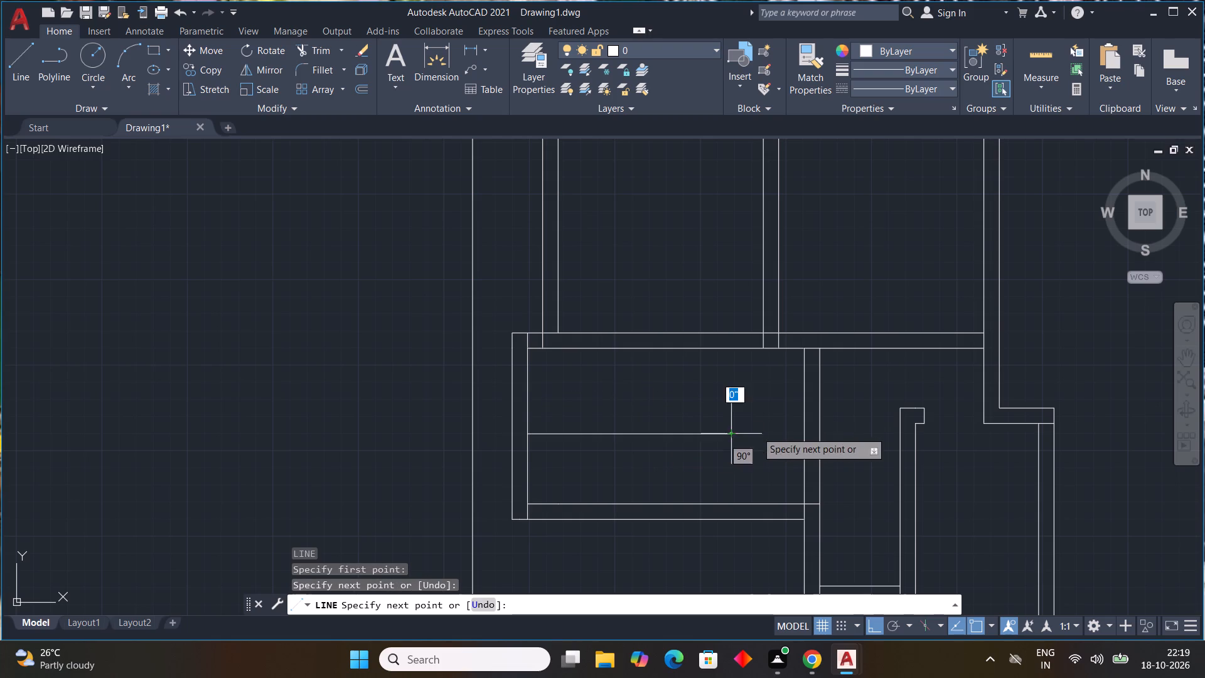
{"action": "key", "text": "Escape"}
Offset the left wall's inner line 7' rightward into the projecting room.
{"action": "type", "text": "OFF 7"}
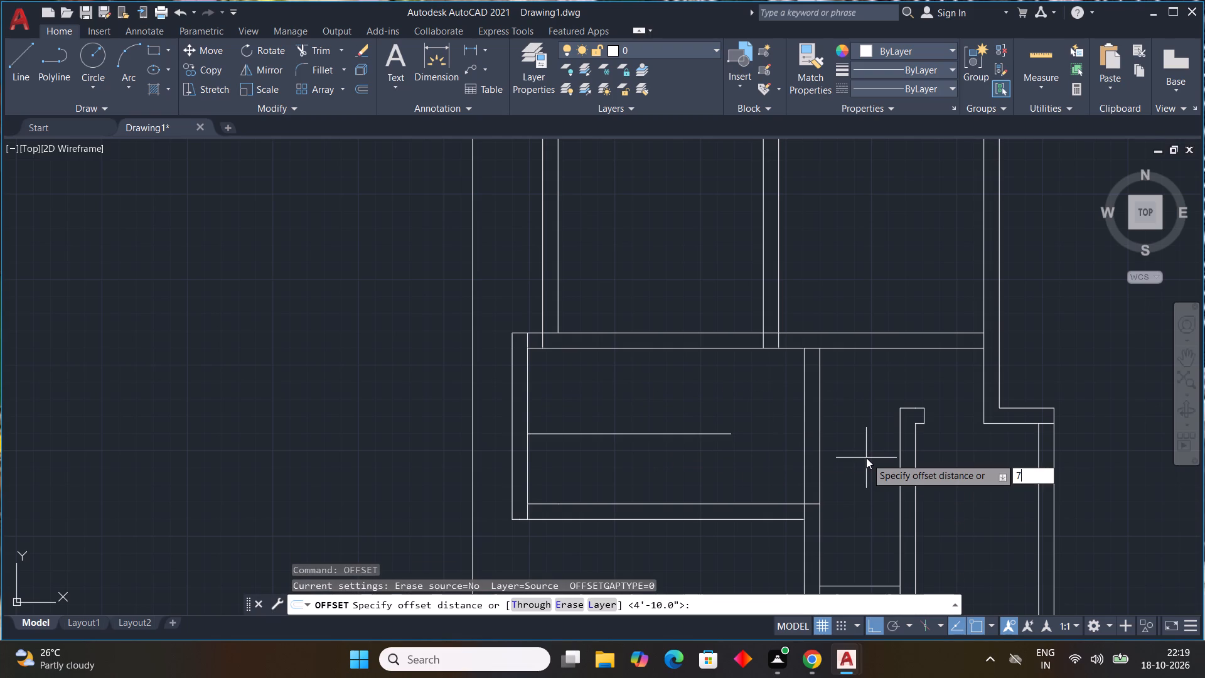
{"action": "key", "text": "apostrophe"}
{"action": "key", "text": "Return"}
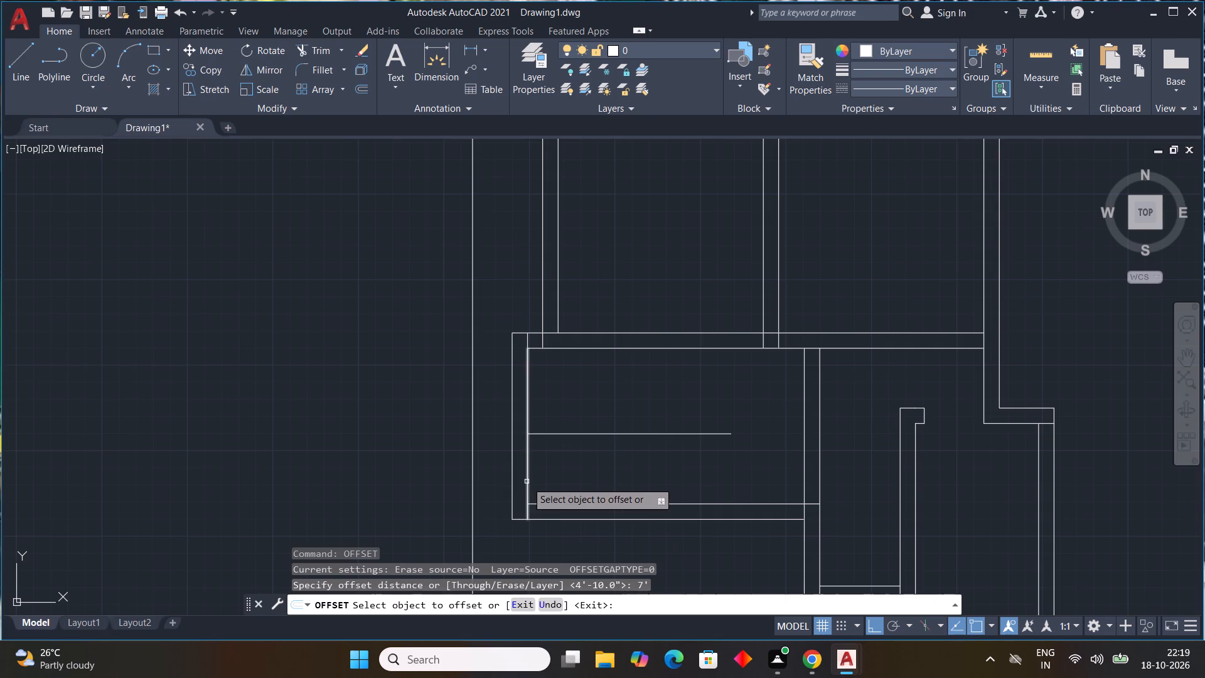
{"action": "left_click_drag", "start_coordinate": [527, 482], "coordinate": [536, 482]}
{"action": "left_click", "coordinate": [695, 482]}
{"action": "key", "text": "Escape"}
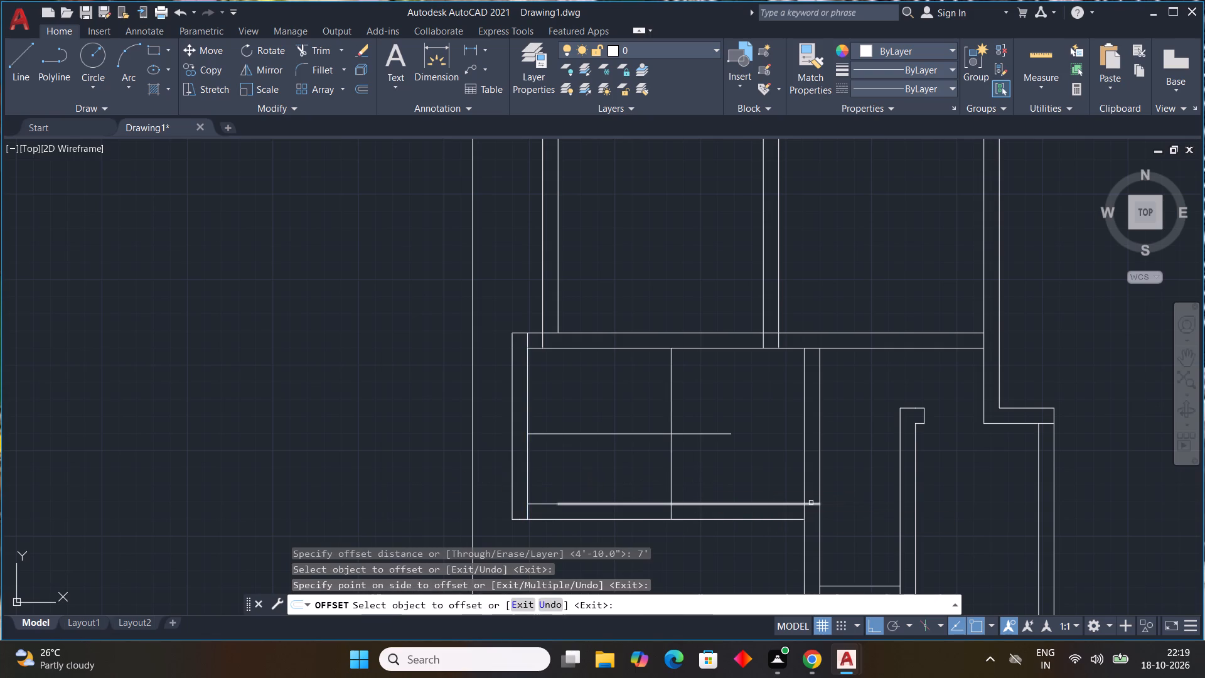
Offset the new vertical partition line 4.5" to the right to give the partition its thickness.
{"action": "key", "text": "space"}
{"action": "type", "text": "4.5\""}
{"action": "key", "text": "Return"}
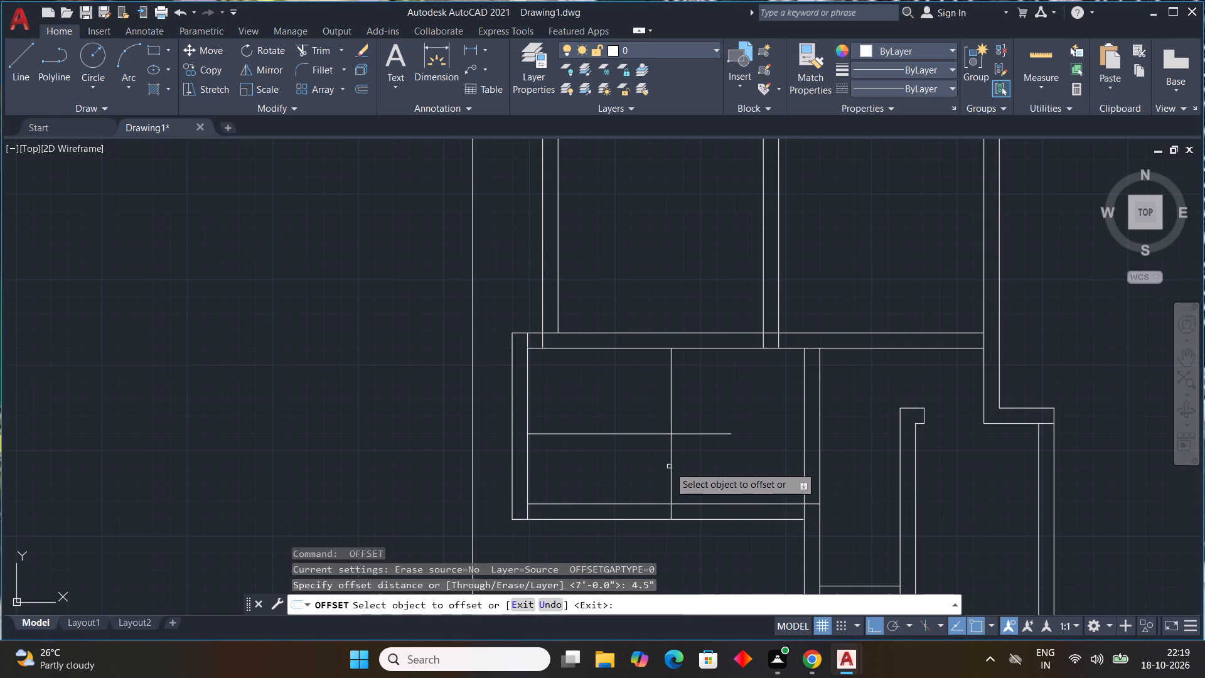
{"action": "left_click", "coordinate": [672, 466]}
{"action": "left_click", "coordinate": [708, 466]}
{"action": "key", "text": "Escape"}
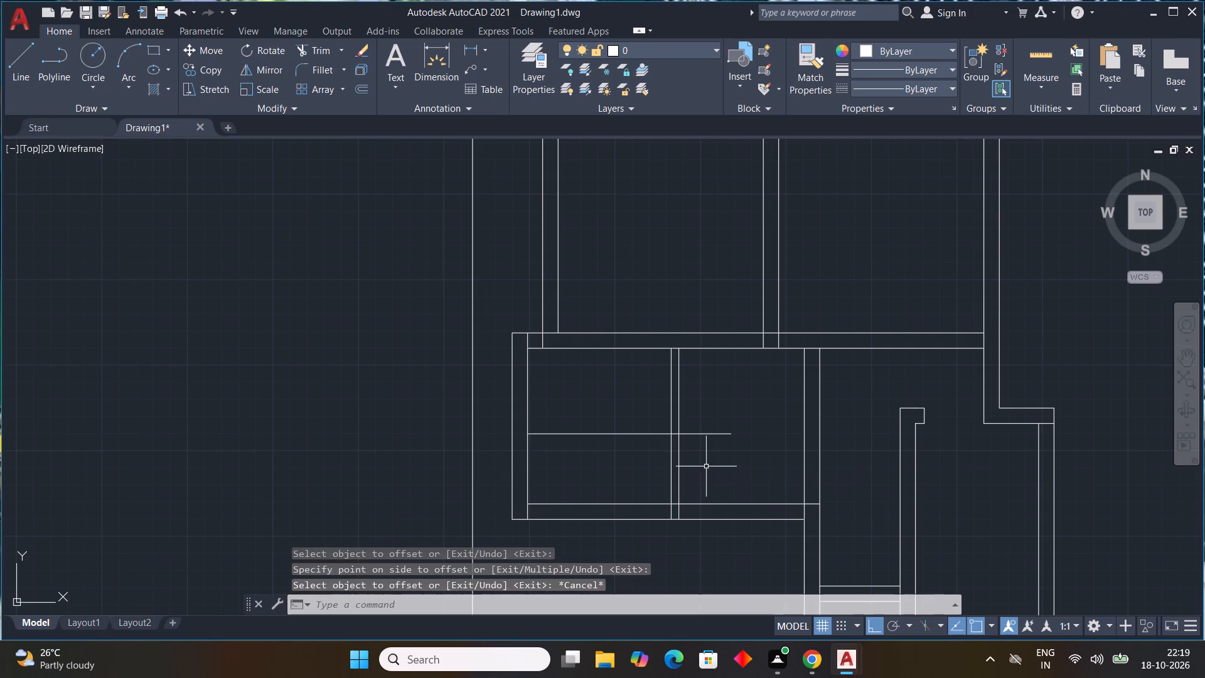
Offset the horizontal partition line inside the projecting room 4.5" upward.
{"action": "middle_click_drag", "start_coordinate": [646, 498], "coordinate": [617, 549]}
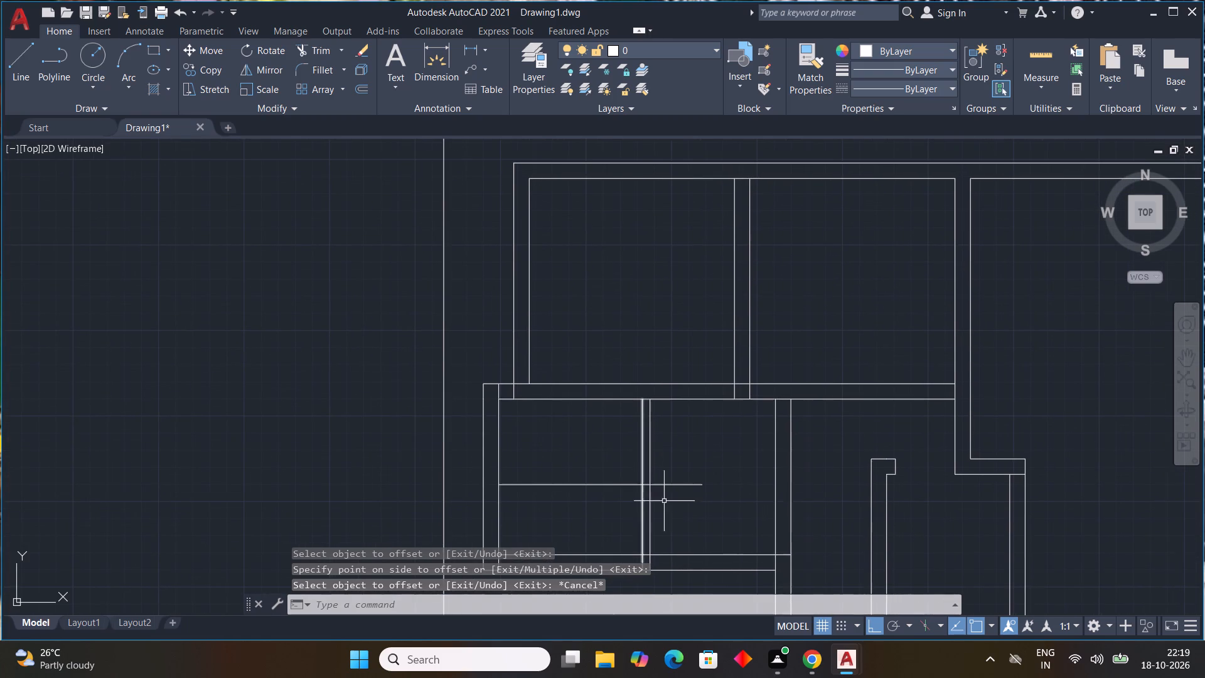
{"action": "middle_click_drag", "start_coordinate": [675, 495], "coordinate": [736, 486]}
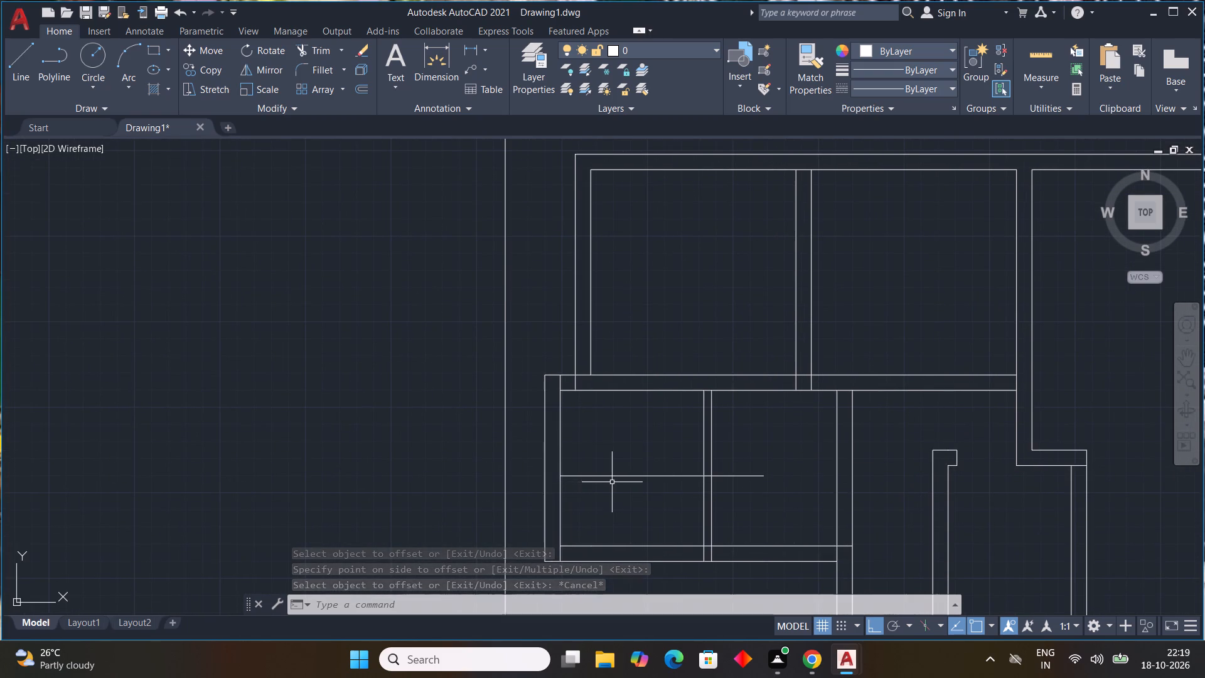
{"action": "scroll", "coordinate": [616, 480], "scroll_direction": "up", "scroll_amount": 1}
{"action": "key", "text": "space"}
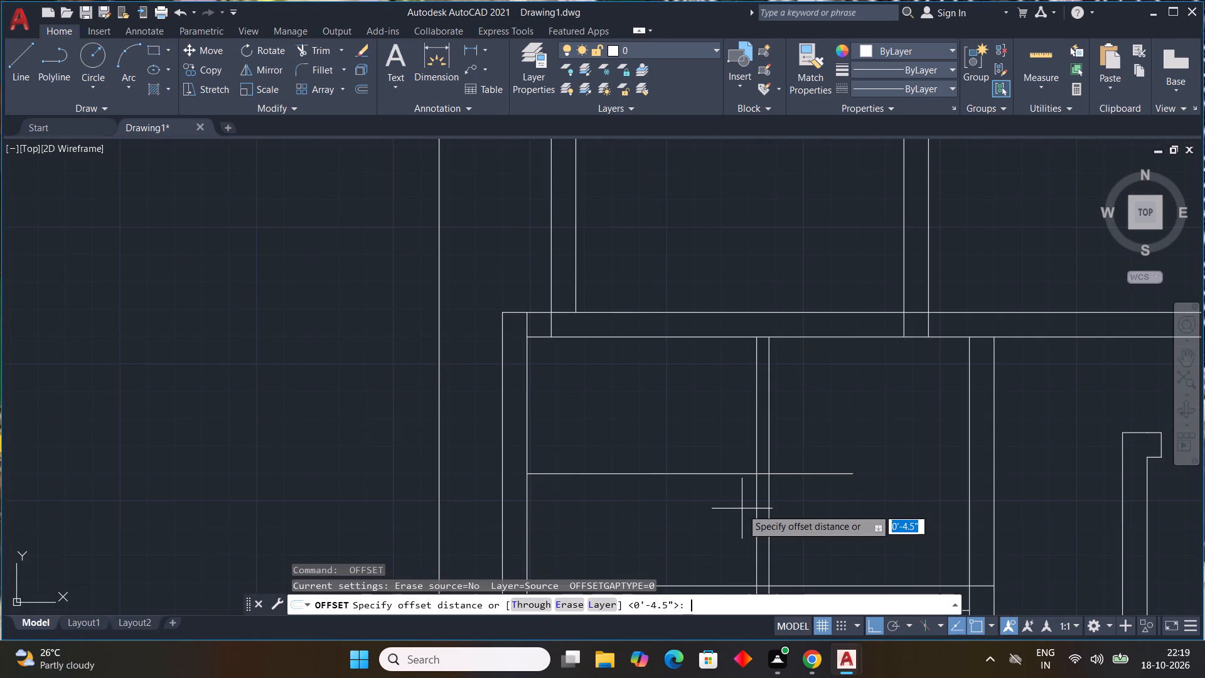
{"action": "key", "text": "space"}
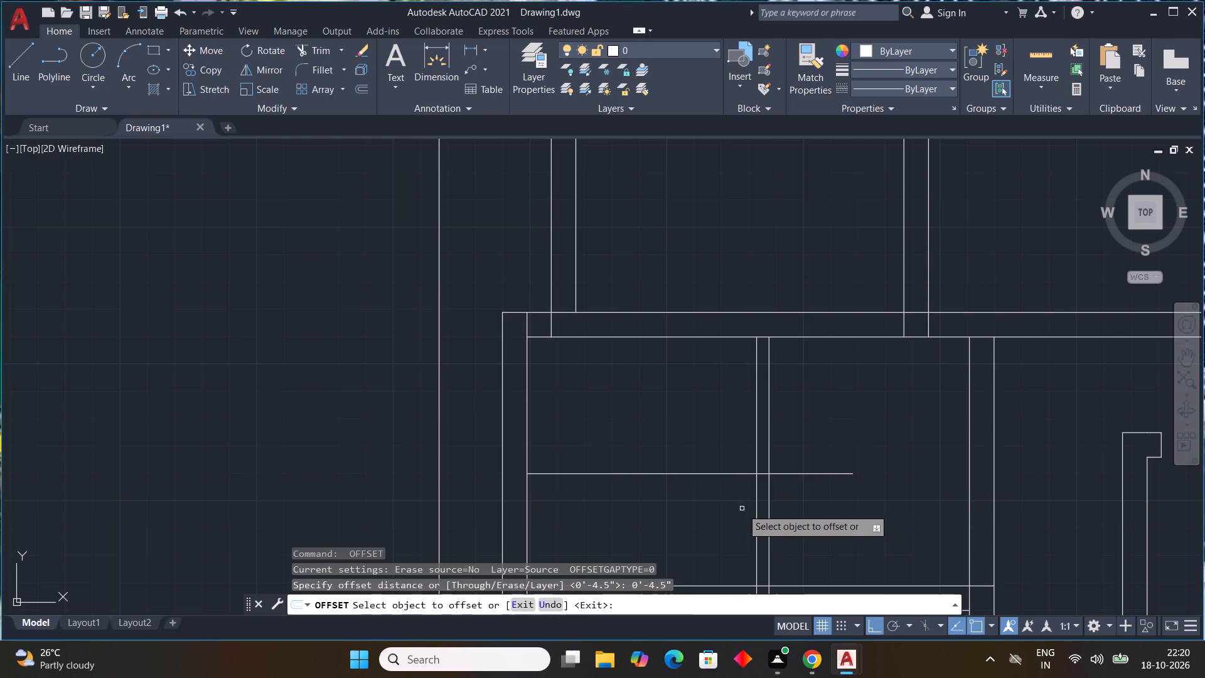
{"action": "left_click", "coordinate": [738, 474]}
{"action": "left_click", "coordinate": [737, 462]}
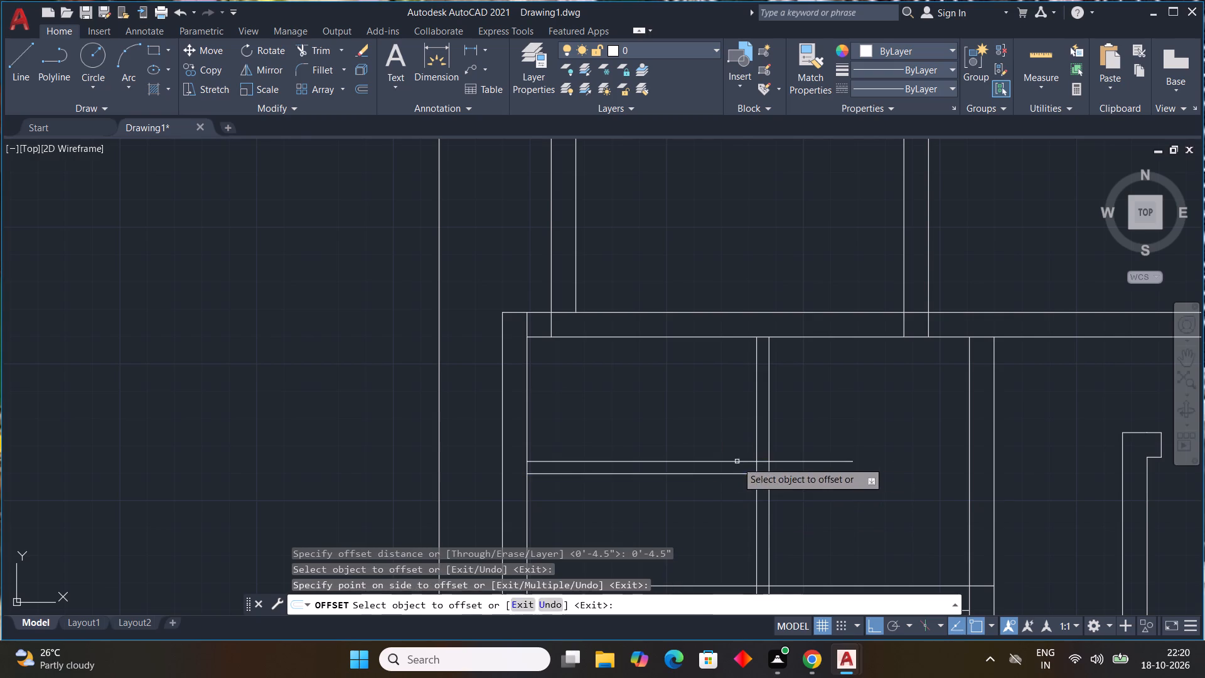
{"action": "key", "text": "Escape"}
{"action": "key", "text": "Escape"}
{"action": "key", "text": "Escape"}
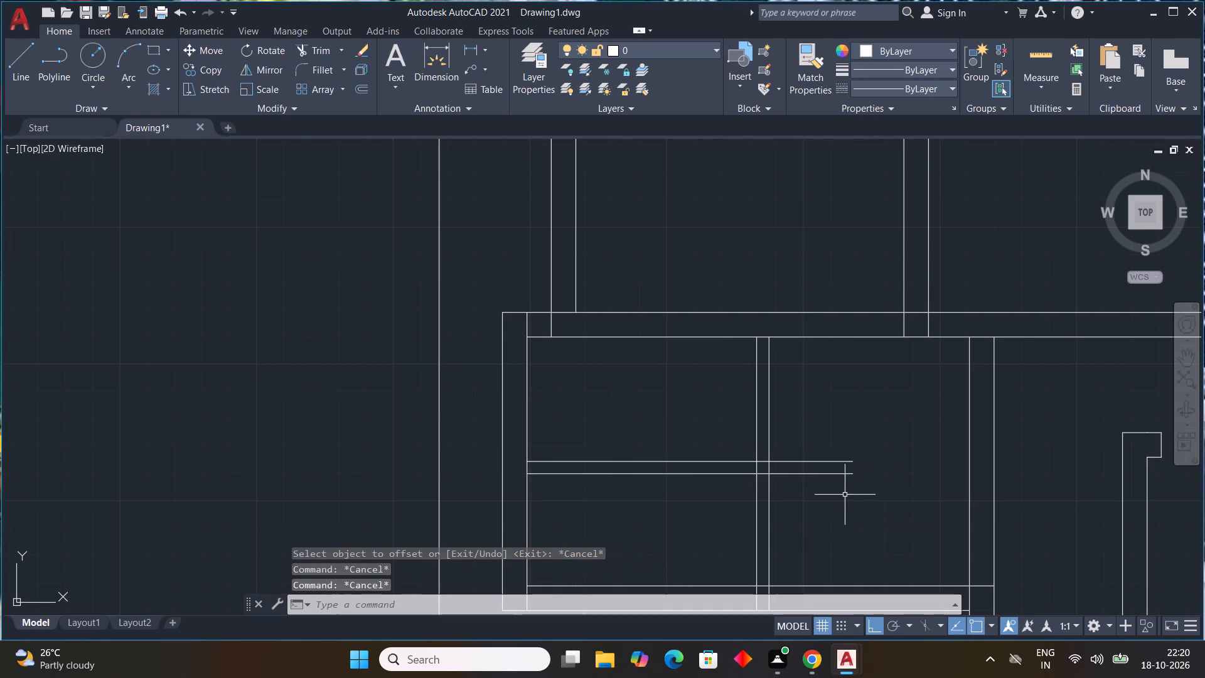
Draw a short line across the 4.5" vertical partition, between the cross wall and the horizontal partition.
{"action": "type", "text": "L"}
{"action": "key", "text": "space"}
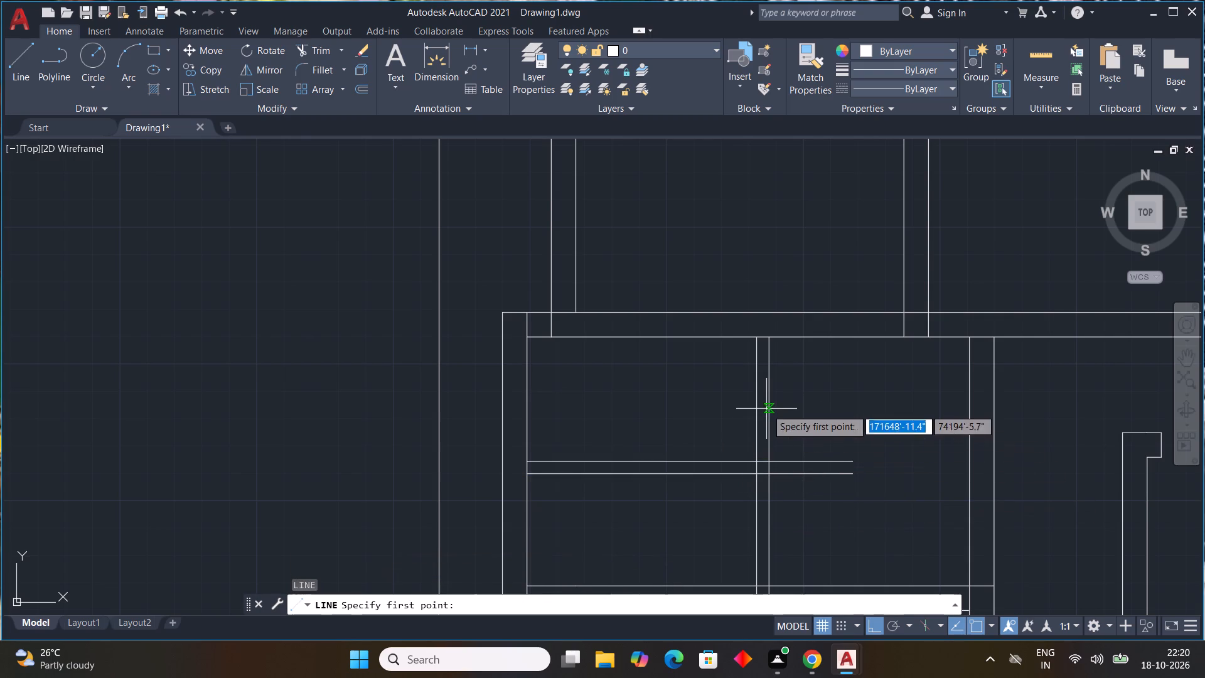
{"action": "scroll", "coordinate": [793, 369], "scroll_direction": "up", "scroll_amount": 1}
{"action": "middle_click_drag", "start_coordinate": [794, 370], "coordinate": [780, 418]}
{"action": "left_click", "coordinate": [719, 462]}
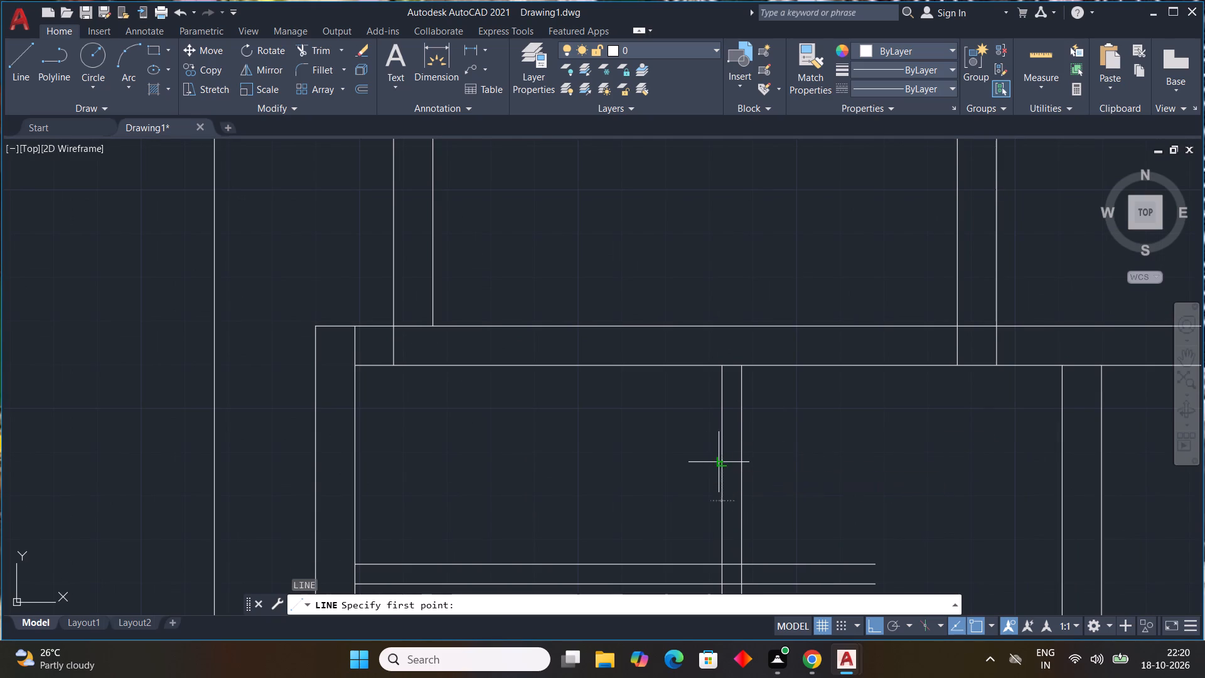
{"action": "left_click", "coordinate": [748, 465]}
{"action": "key", "text": "Escape"}
Draw a second short line across the 4.5" vertical partition, between the horizontal partition and the lower wall.
{"action": "scroll", "coordinate": [881, 485], "scroll_direction": "down", "scroll_amount": 3}
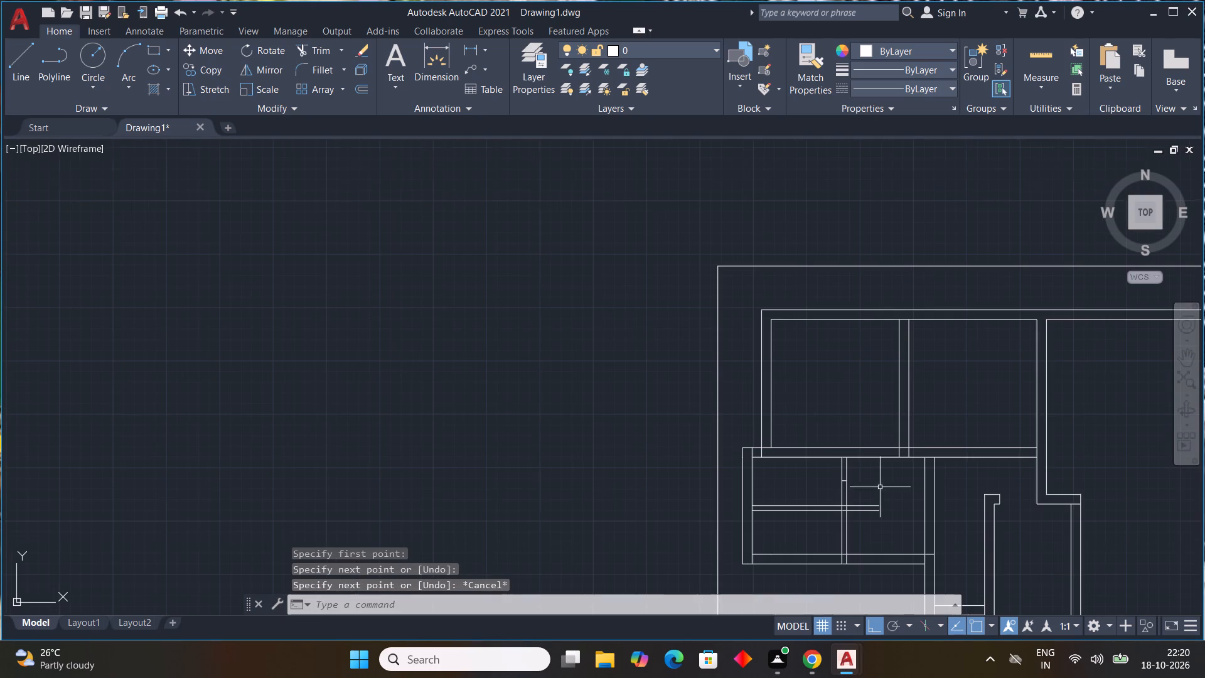
{"action": "key", "text": "l"}
{"action": "key", "text": "space"}
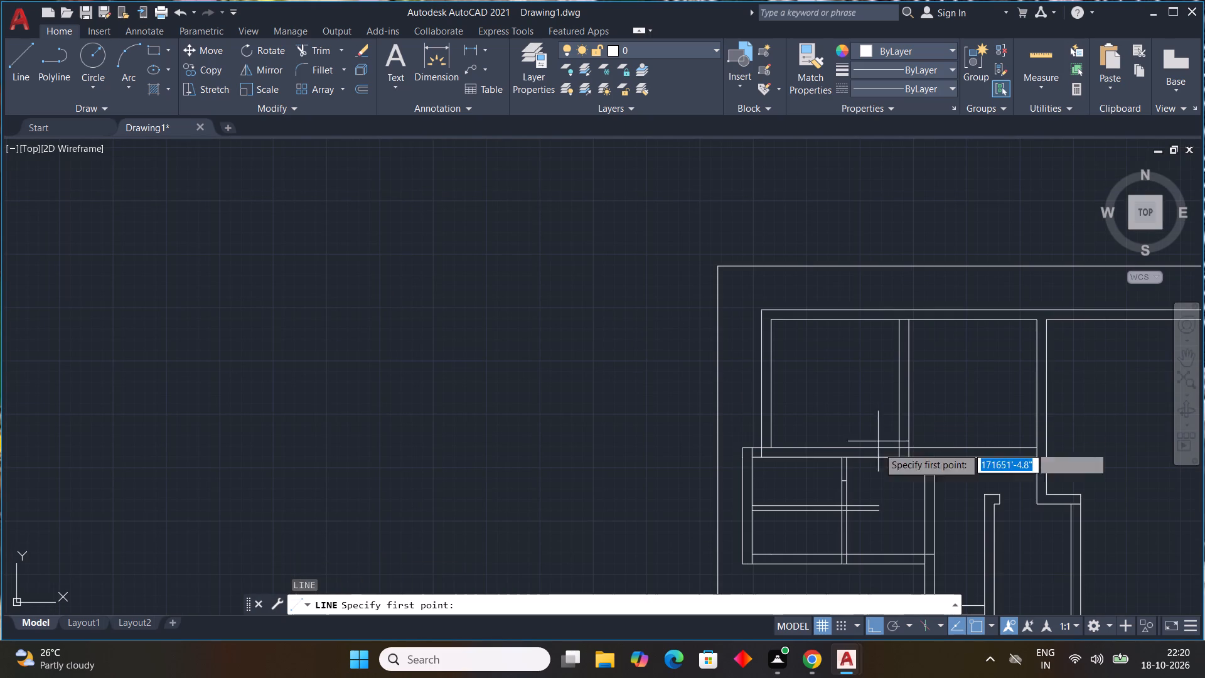
{"action": "middle_click_drag", "start_coordinate": [905, 529], "coordinate": [790, 412]}
{"action": "scroll", "coordinate": [783, 411], "scroll_direction": "up", "scroll_amount": 4}
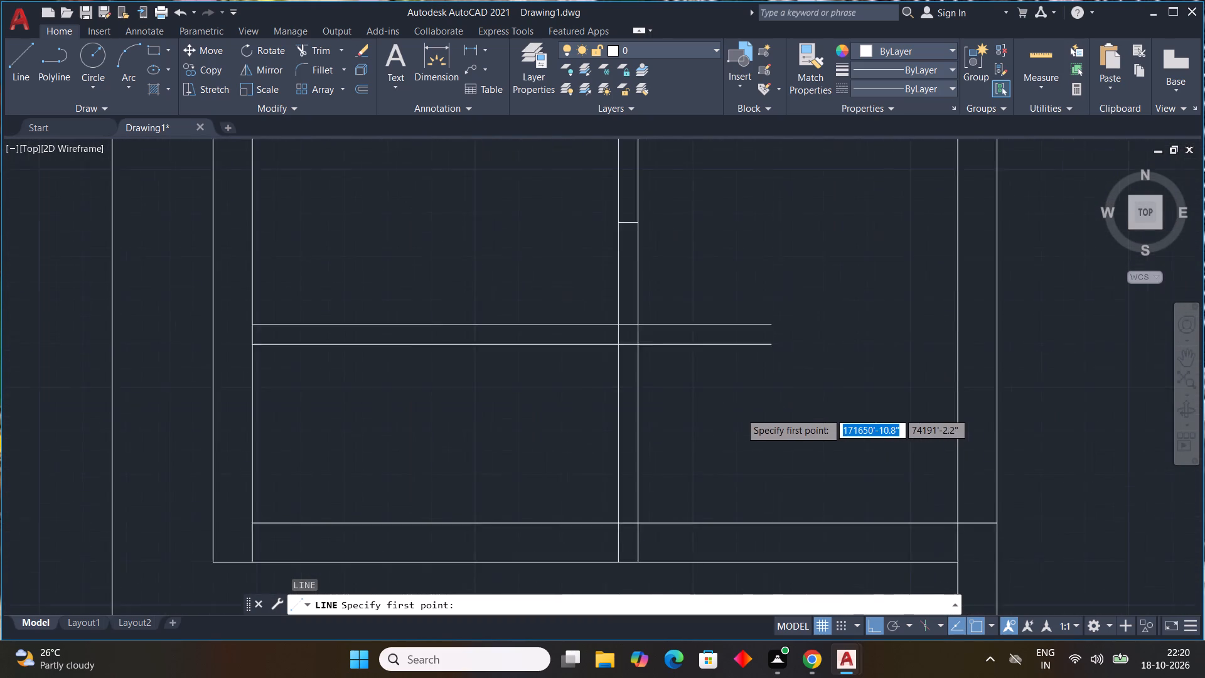
{"action": "scroll", "coordinate": [589, 396], "scroll_direction": "down", "scroll_amount": 1}
{"action": "middle_click_drag", "start_coordinate": [624, 394], "coordinate": [685, 314]}
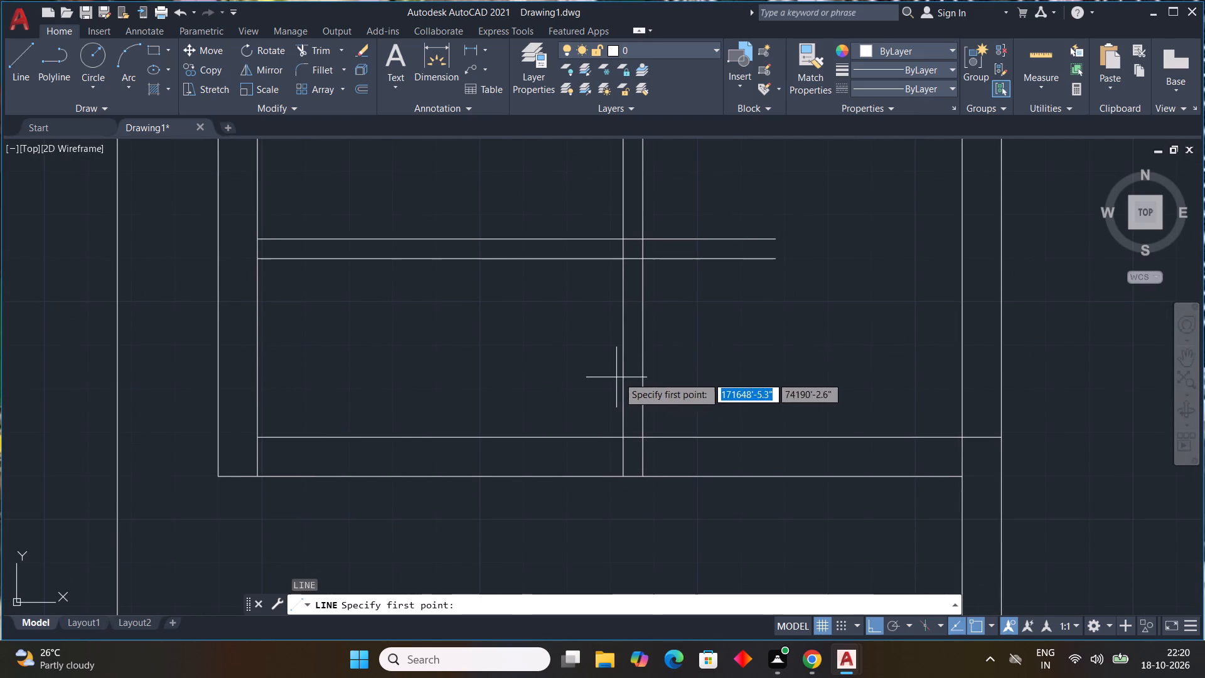
{"action": "left_click", "coordinate": [624, 349]}
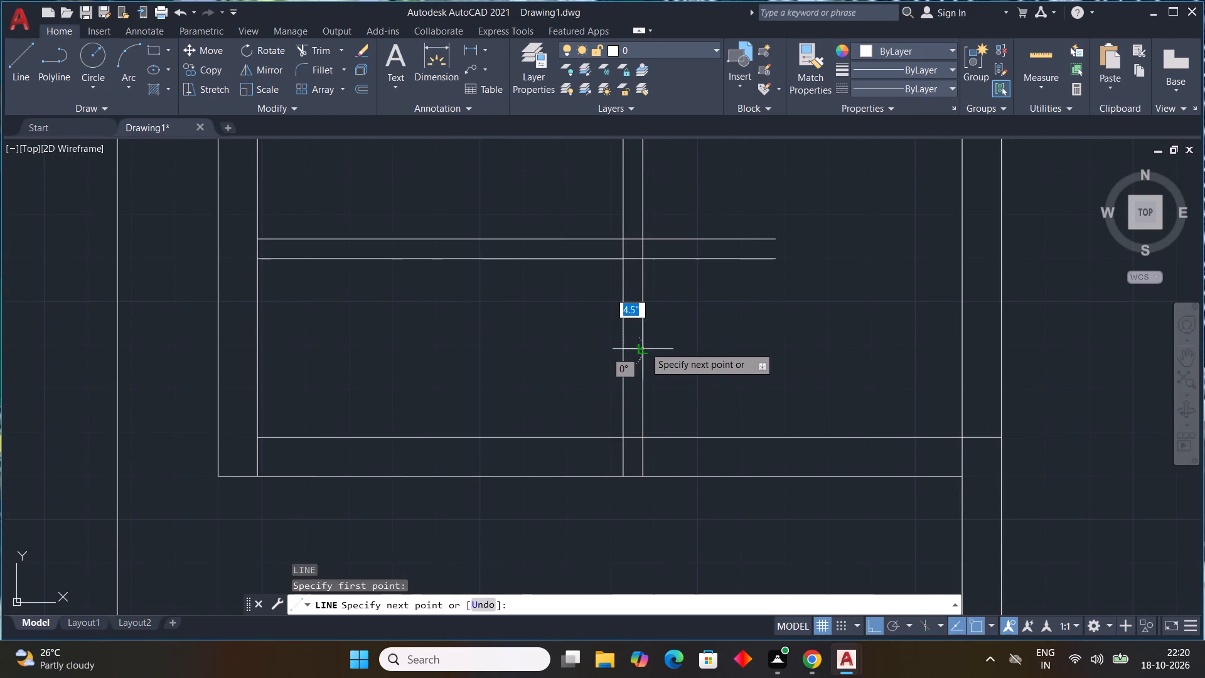
{"action": "left_click", "coordinate": [645, 347]}
{"action": "key", "text": "Escape"}
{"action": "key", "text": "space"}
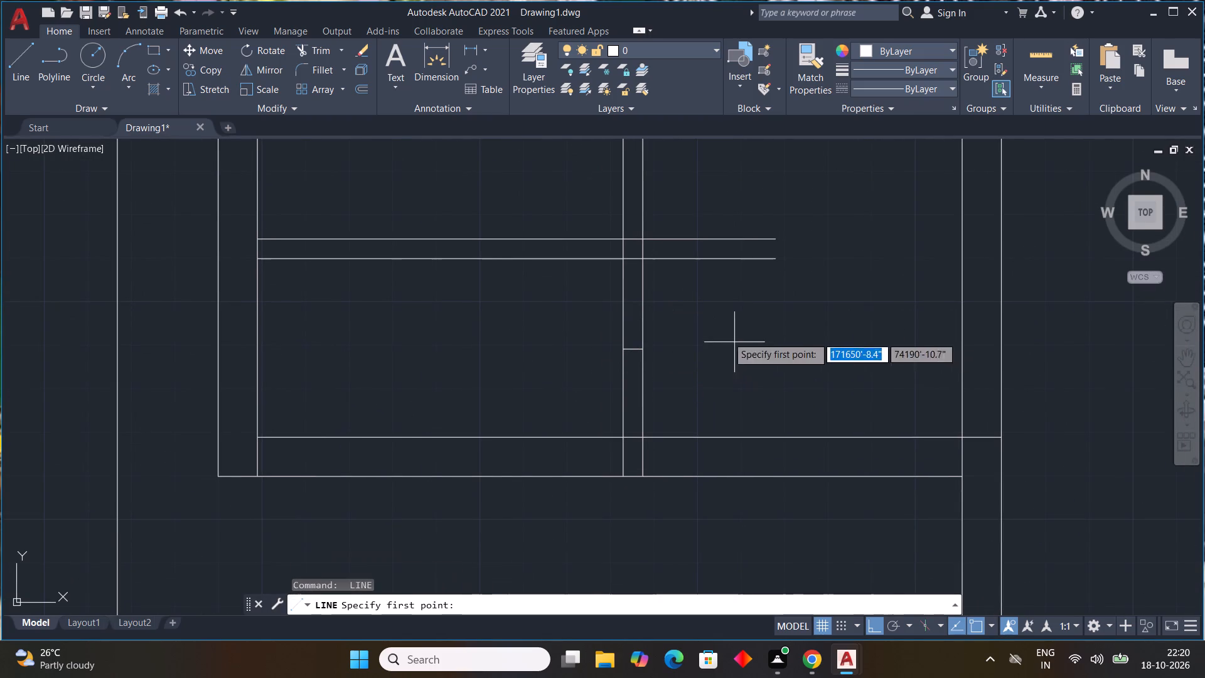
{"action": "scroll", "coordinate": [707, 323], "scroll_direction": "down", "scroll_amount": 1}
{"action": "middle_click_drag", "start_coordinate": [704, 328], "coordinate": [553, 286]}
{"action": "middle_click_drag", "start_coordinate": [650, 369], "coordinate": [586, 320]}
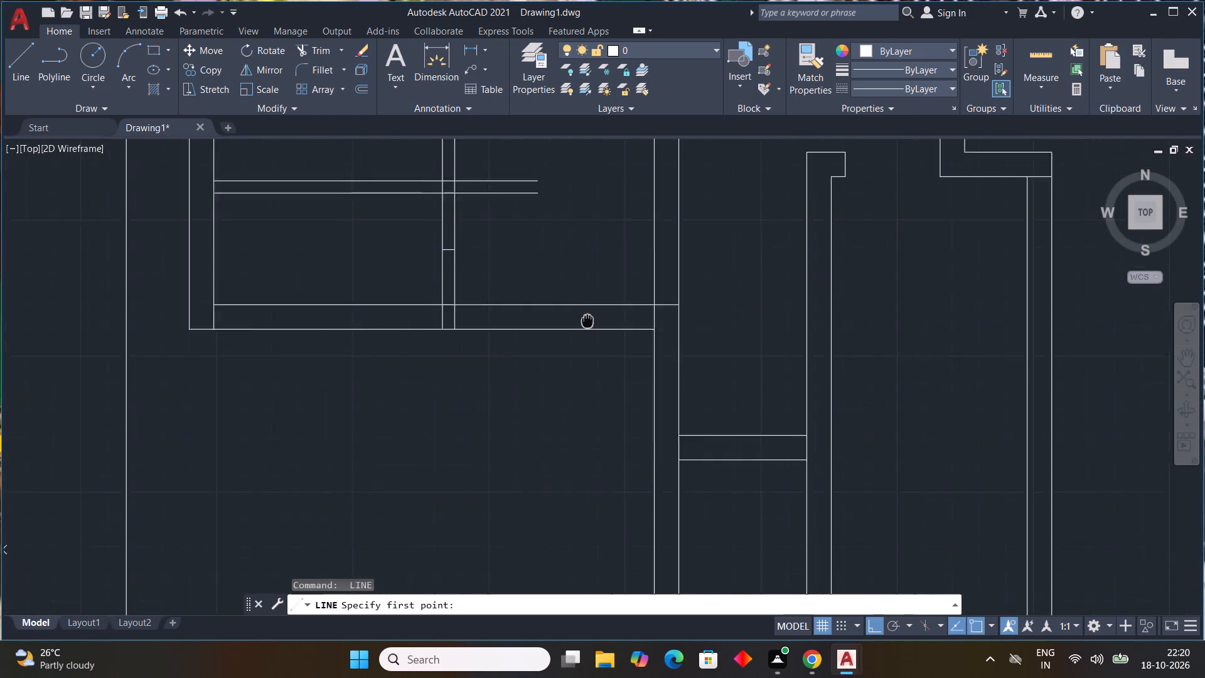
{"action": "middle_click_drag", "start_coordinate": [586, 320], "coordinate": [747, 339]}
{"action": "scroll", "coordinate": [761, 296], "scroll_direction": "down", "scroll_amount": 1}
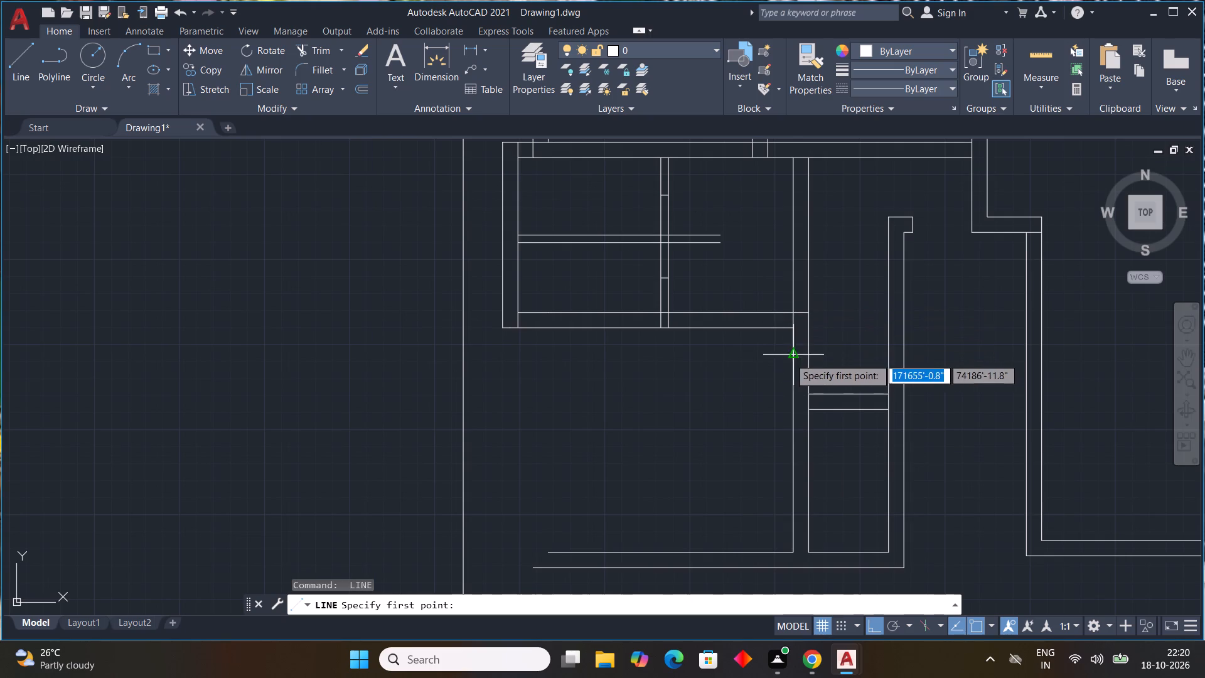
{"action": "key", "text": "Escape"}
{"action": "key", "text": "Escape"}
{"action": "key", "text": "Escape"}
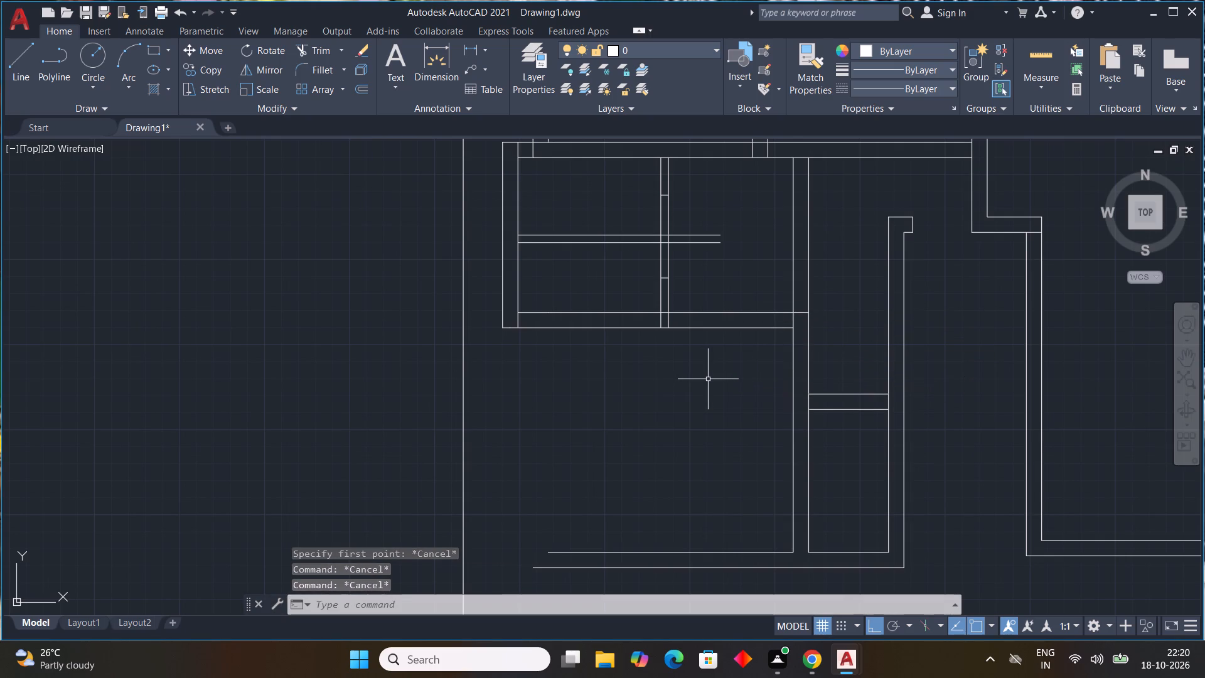
Draw a vertical line from the left end of the lower-left room's inner bottom wall line up to the projecting room's lower wall.
{"action": "type", "text": "L"}
{"action": "key", "text": "space"}
{"action": "left_click_drag", "start_coordinate": [549, 553], "coordinate": [549, 552]}
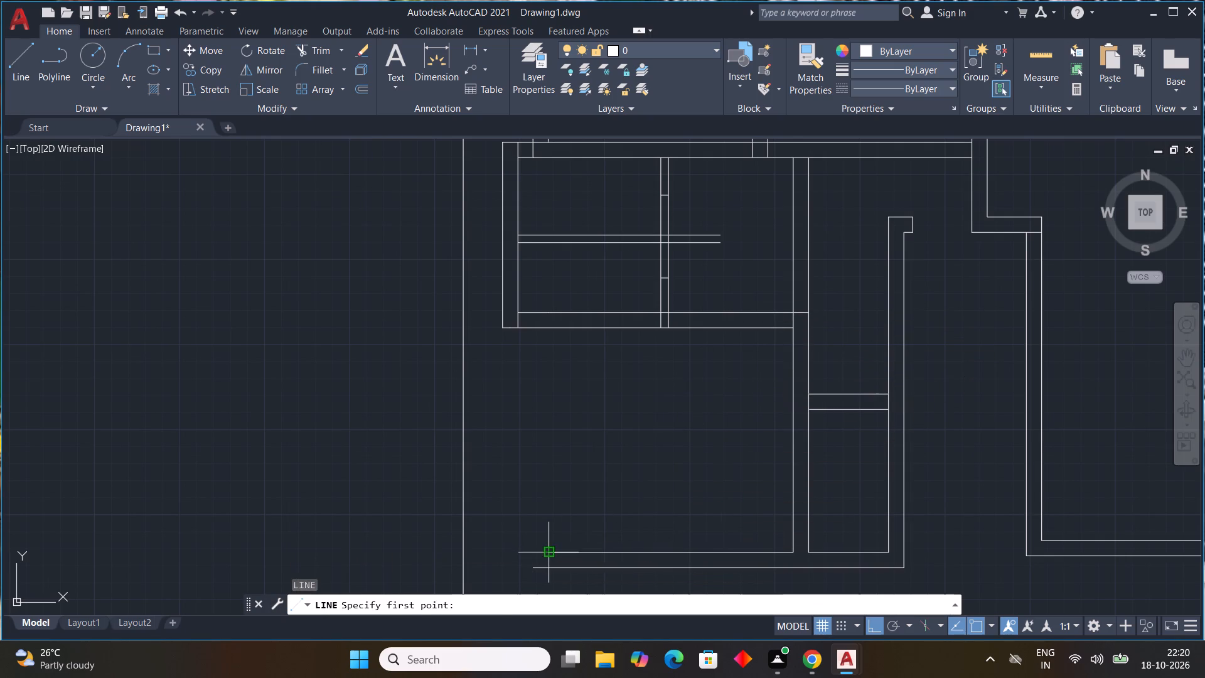
{"action": "left_click_drag", "start_coordinate": [549, 552], "coordinate": [550, 537]}
{"action": "scroll", "coordinate": [549, 331], "scroll_direction": "up", "scroll_amount": 2}
{"action": "left_click", "coordinate": [545, 324]}
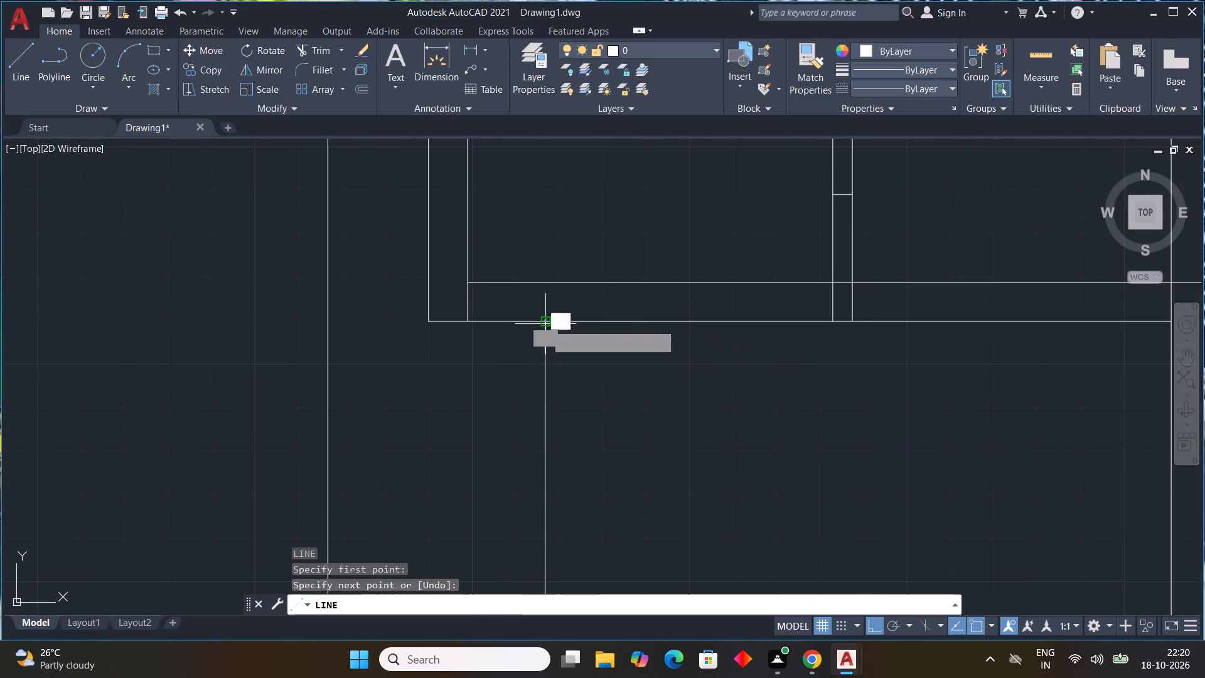
{"action": "key", "text": "Escape"}
Draw the outer wall line from the left end of the lower-left room's outer bottom line up to the projecting room's lower wall.
{"action": "scroll", "coordinate": [747, 424], "scroll_direction": "down", "scroll_amount": 4}
{"action": "key", "text": "space"}
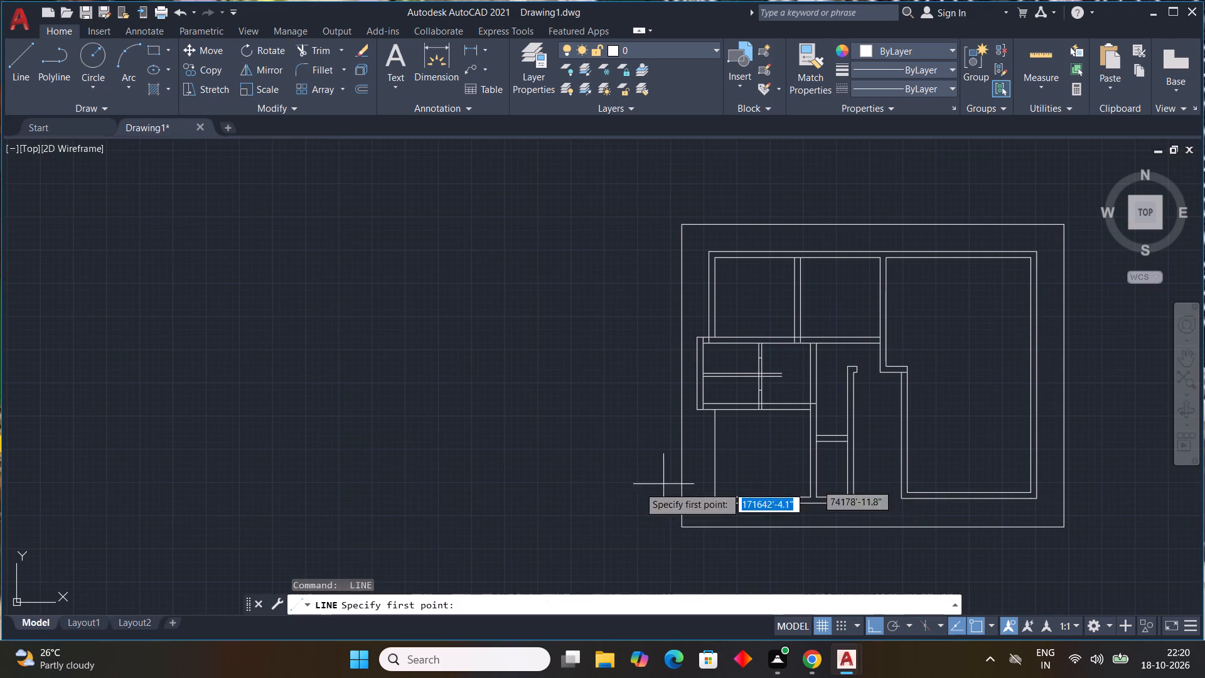
{"action": "scroll", "coordinate": [702, 508], "scroll_direction": "up", "scroll_amount": 1}
{"action": "left_click_drag", "start_coordinate": [712, 500], "coordinate": [712, 490]}
{"action": "scroll", "coordinate": [715, 352], "scroll_direction": "up", "scroll_amount": 4}
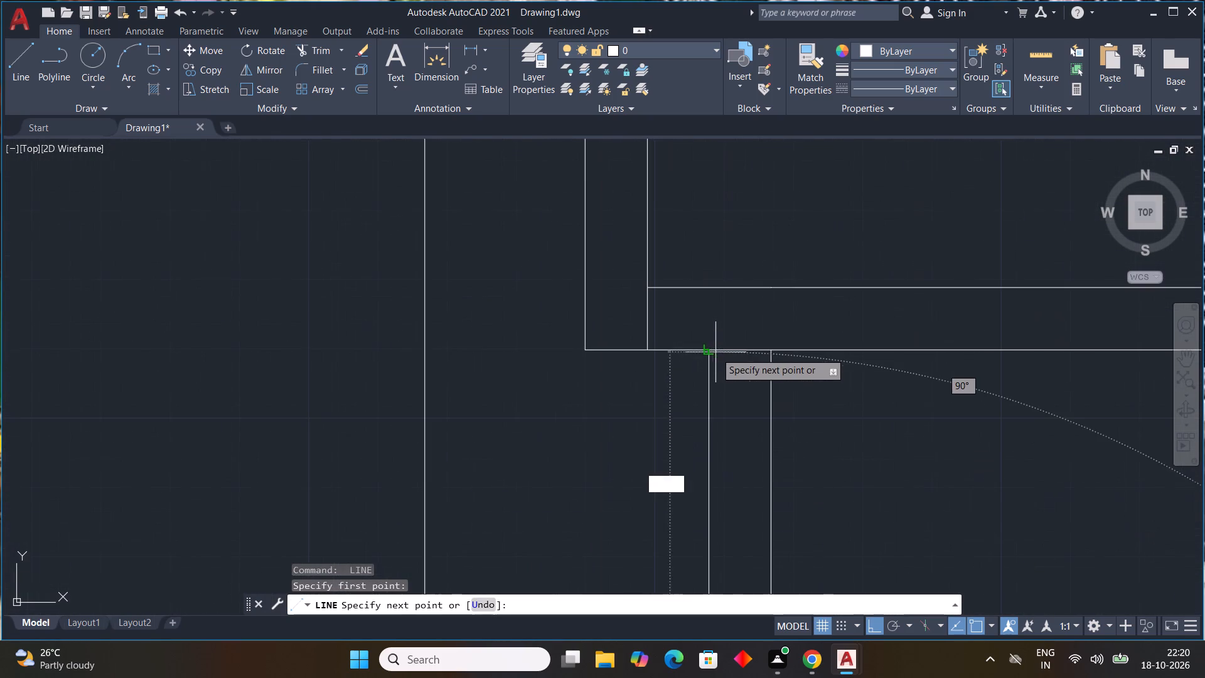
{"action": "left_click", "coordinate": [712, 347]}
{"action": "key", "text": "Escape"}
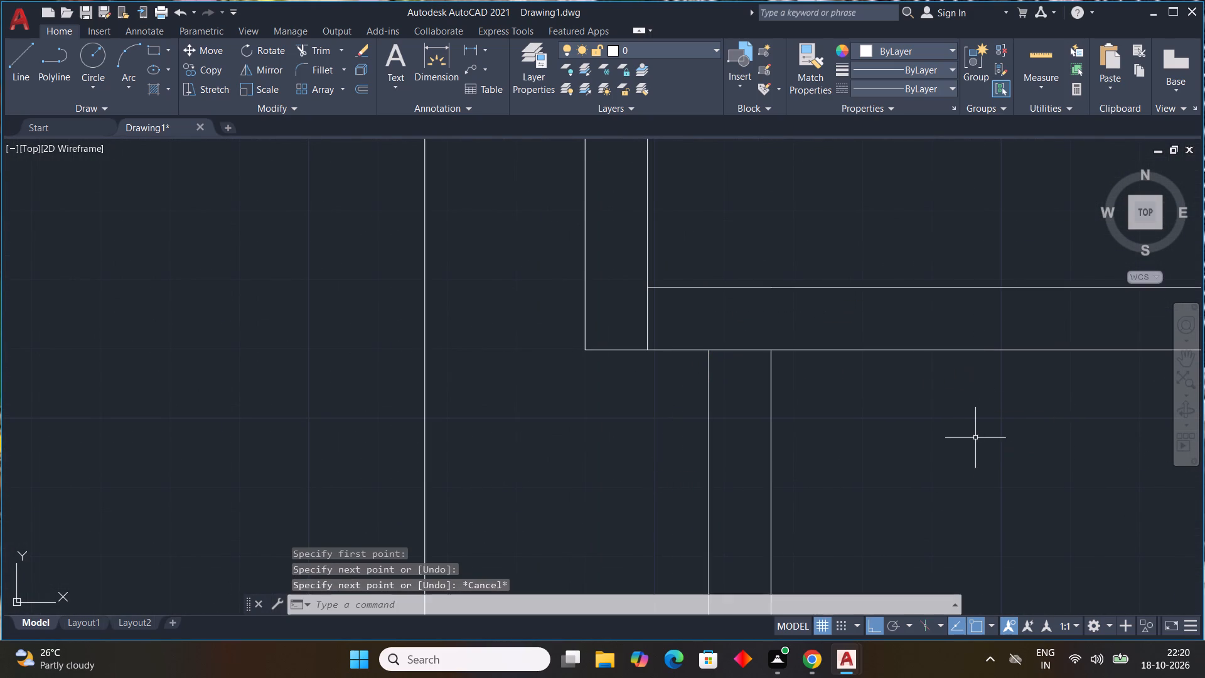
Draw a short line across the projecting room's lower wall, aligned with the right end of the horizontal partition.
{"action": "scroll", "coordinate": [897, 437], "scroll_direction": "down", "scroll_amount": 4}
{"action": "middle_click_drag", "start_coordinate": [946, 480], "coordinate": [681, 456]}
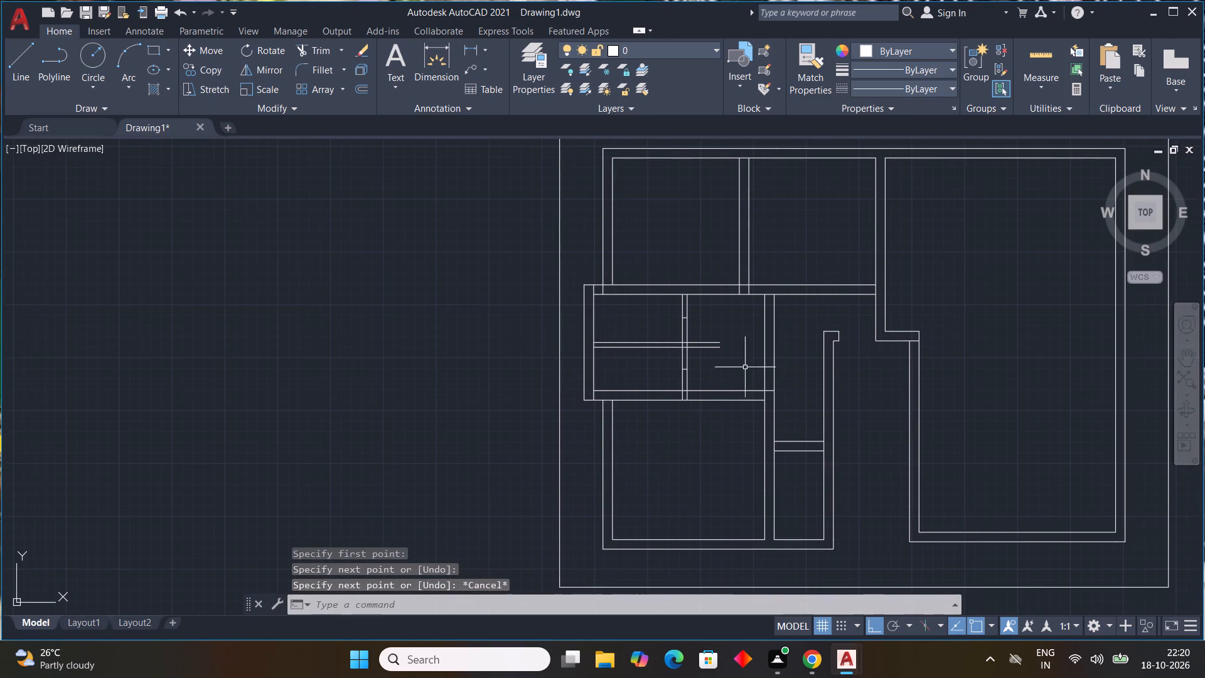
{"action": "scroll", "coordinate": [721, 365], "scroll_direction": "up", "scroll_amount": 2}
{"action": "type", "text": "L"}
{"action": "key", "text": "space"}
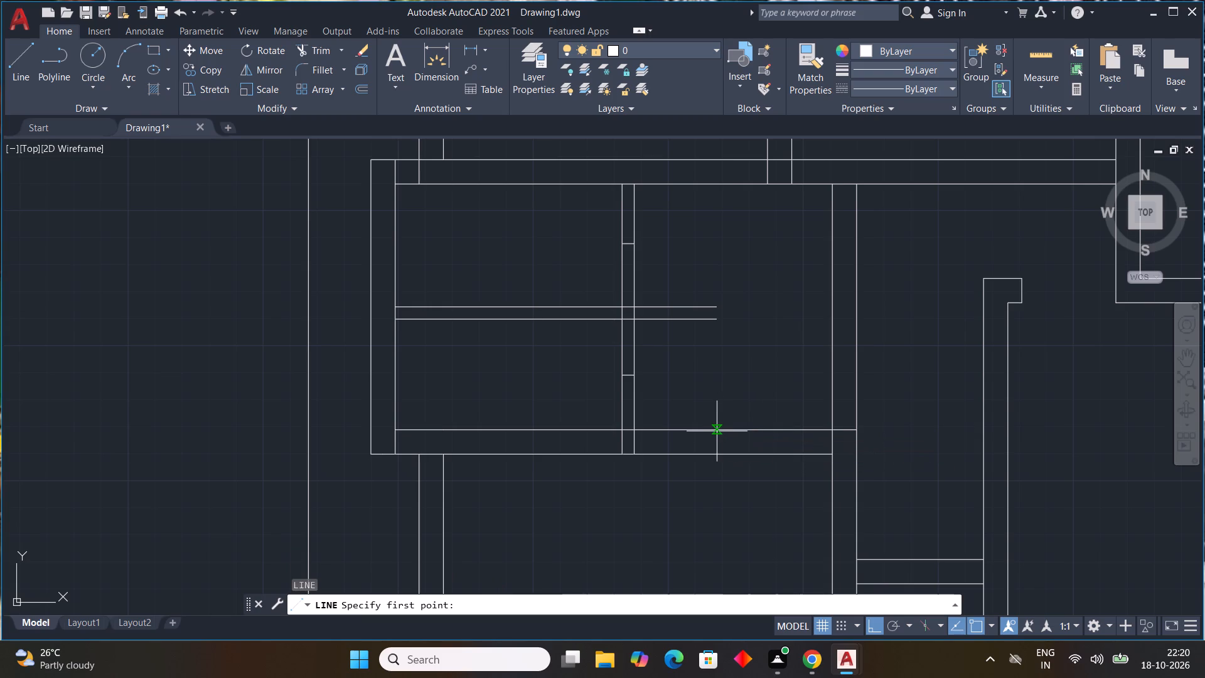
{"action": "left_click", "coordinate": [717, 431]}
{"action": "left_click", "coordinate": [722, 455]}
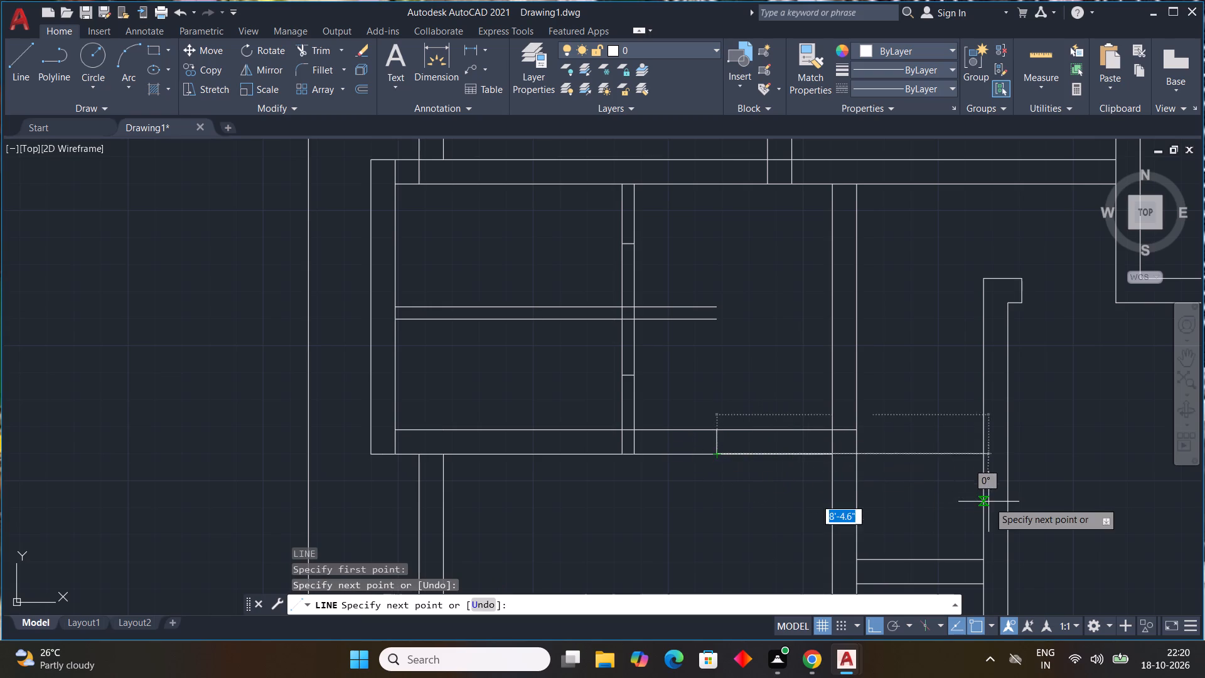
{"action": "key", "text": "Escape"}
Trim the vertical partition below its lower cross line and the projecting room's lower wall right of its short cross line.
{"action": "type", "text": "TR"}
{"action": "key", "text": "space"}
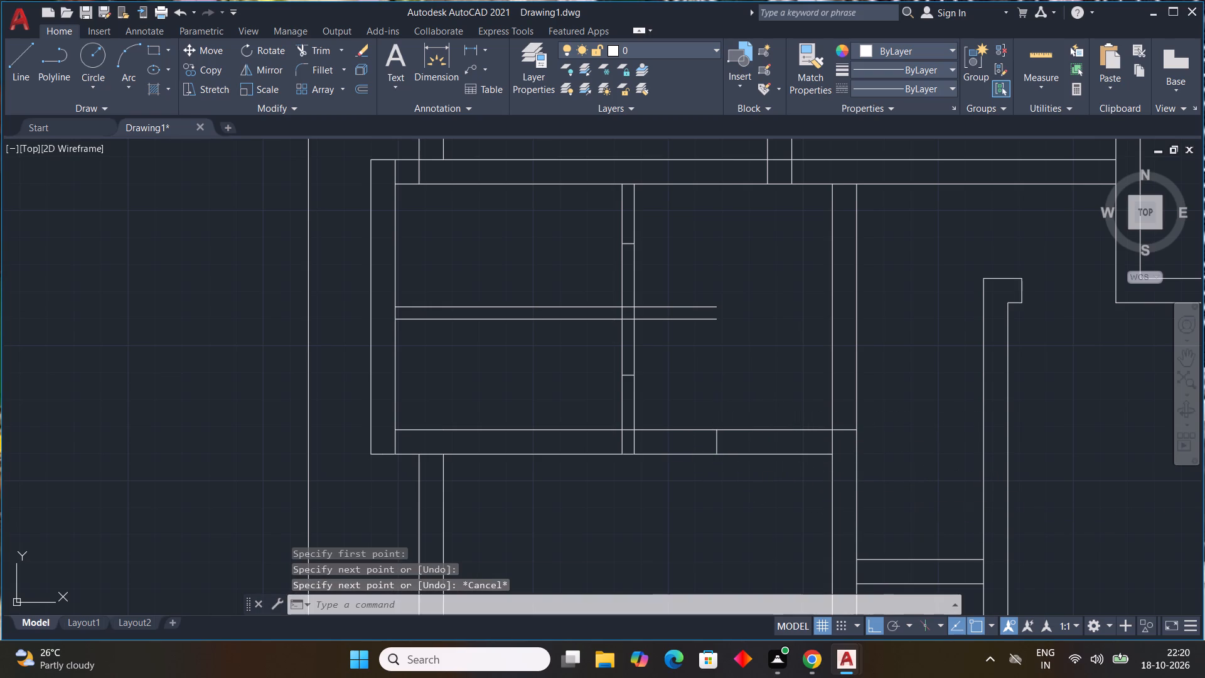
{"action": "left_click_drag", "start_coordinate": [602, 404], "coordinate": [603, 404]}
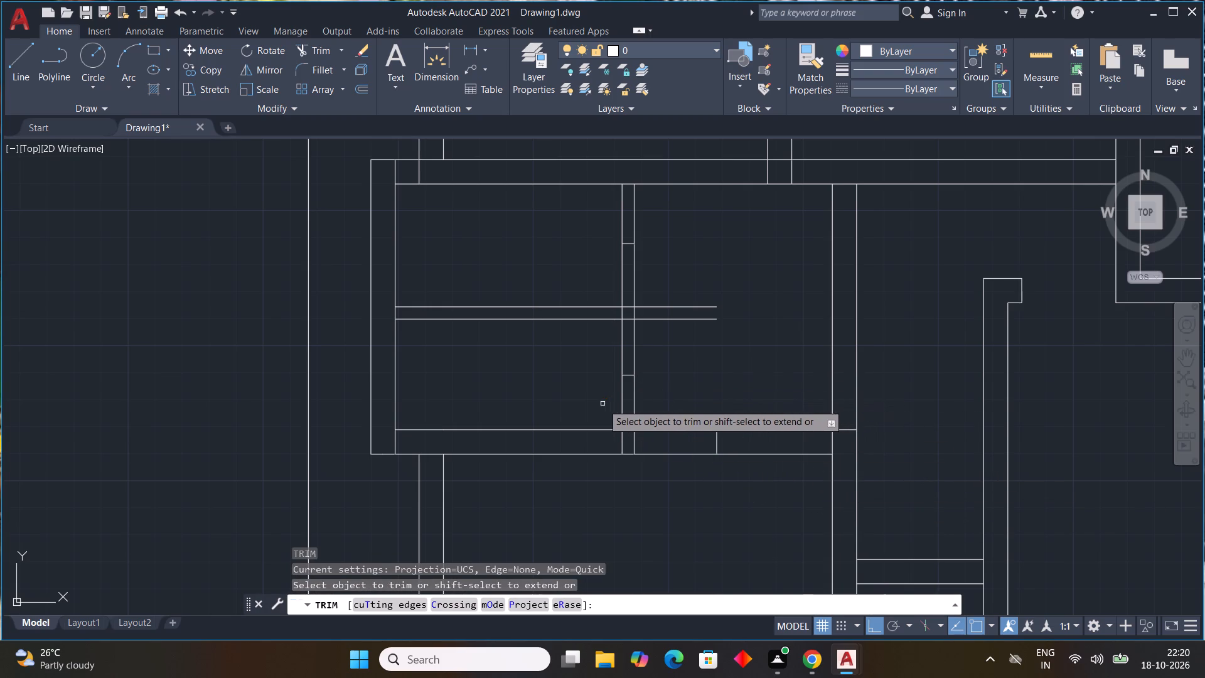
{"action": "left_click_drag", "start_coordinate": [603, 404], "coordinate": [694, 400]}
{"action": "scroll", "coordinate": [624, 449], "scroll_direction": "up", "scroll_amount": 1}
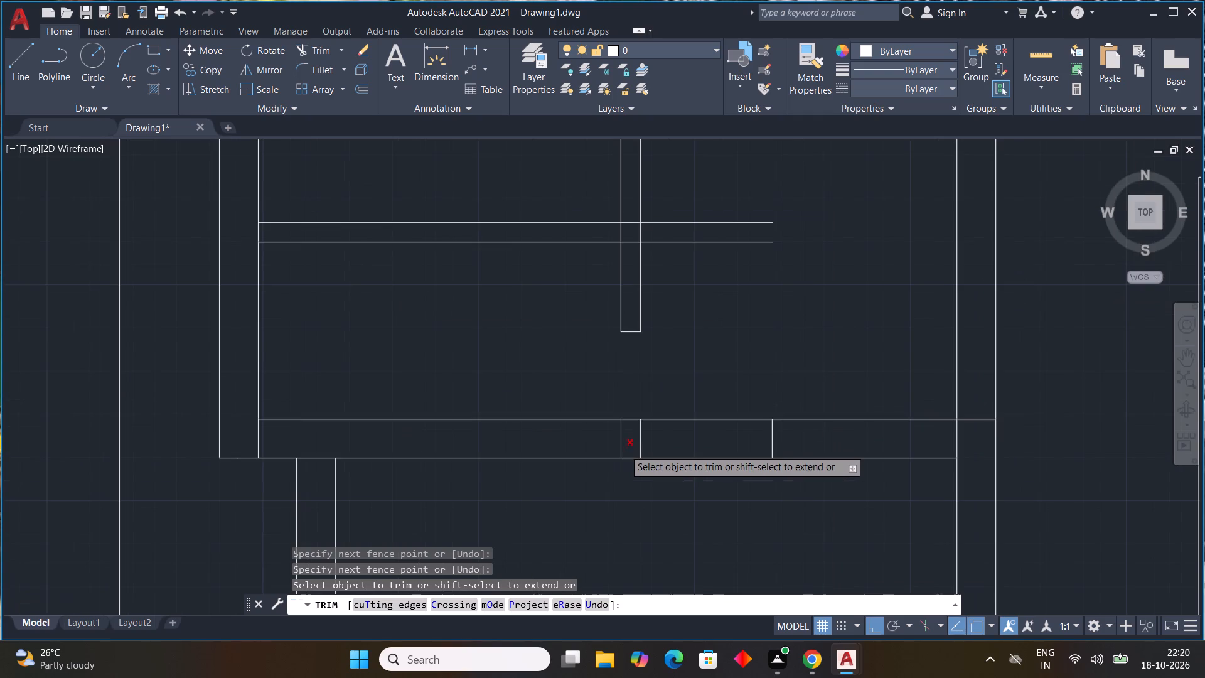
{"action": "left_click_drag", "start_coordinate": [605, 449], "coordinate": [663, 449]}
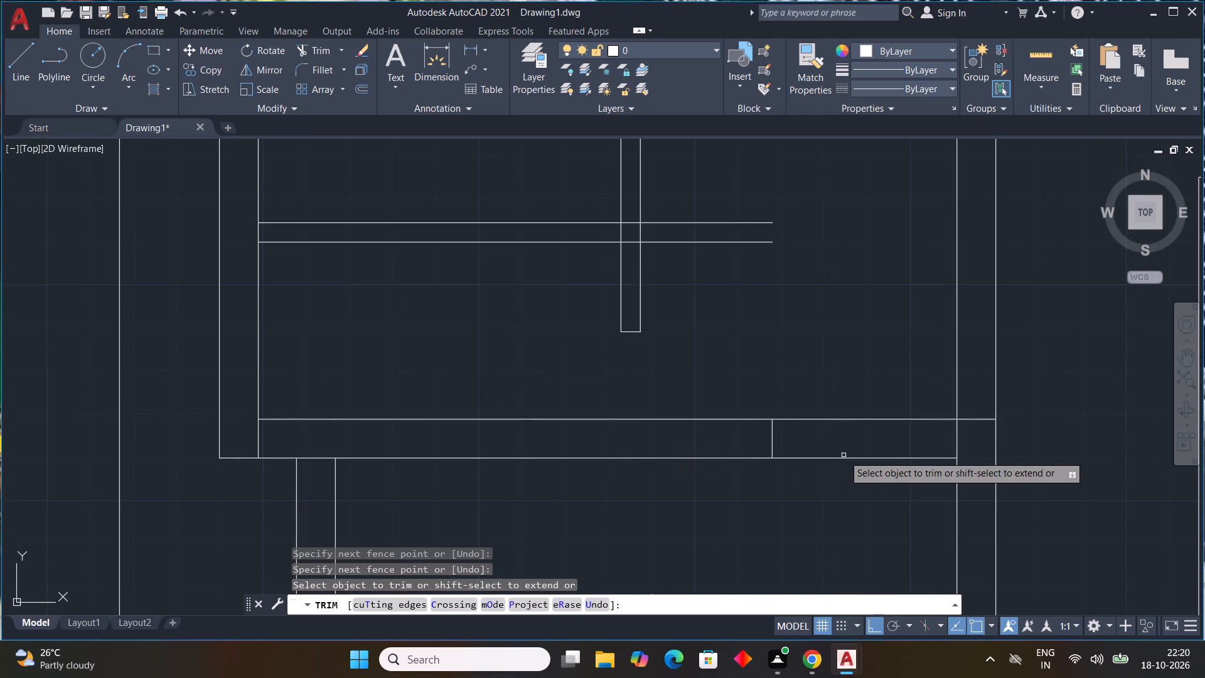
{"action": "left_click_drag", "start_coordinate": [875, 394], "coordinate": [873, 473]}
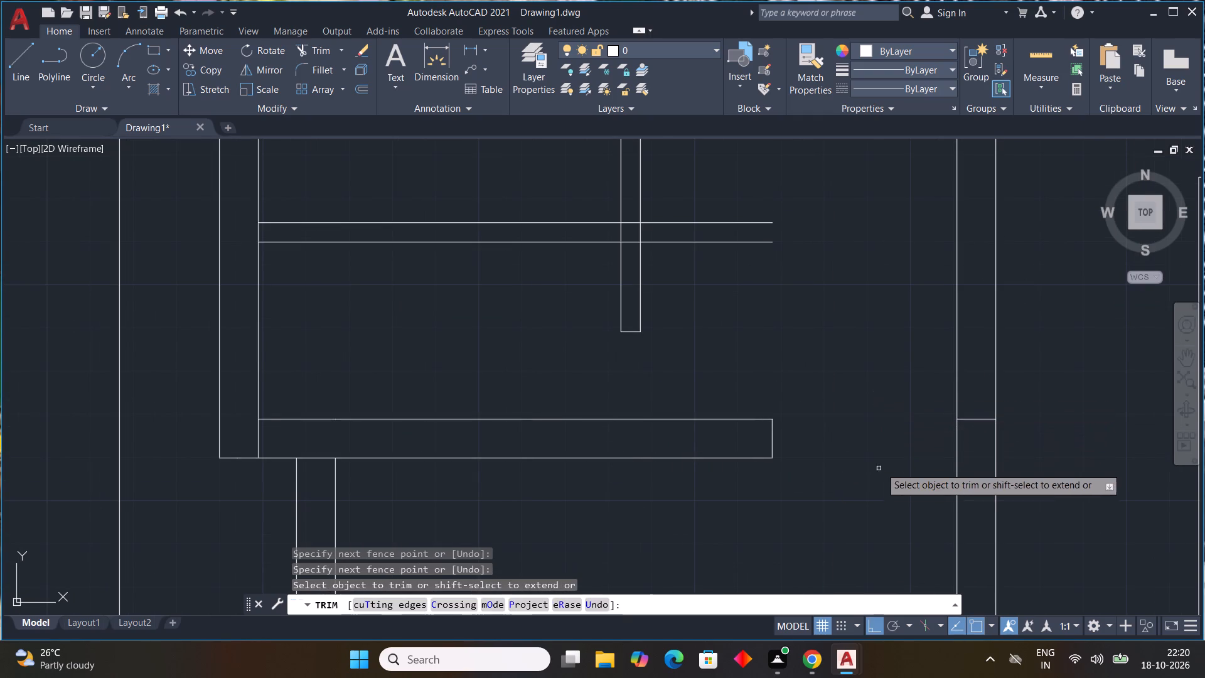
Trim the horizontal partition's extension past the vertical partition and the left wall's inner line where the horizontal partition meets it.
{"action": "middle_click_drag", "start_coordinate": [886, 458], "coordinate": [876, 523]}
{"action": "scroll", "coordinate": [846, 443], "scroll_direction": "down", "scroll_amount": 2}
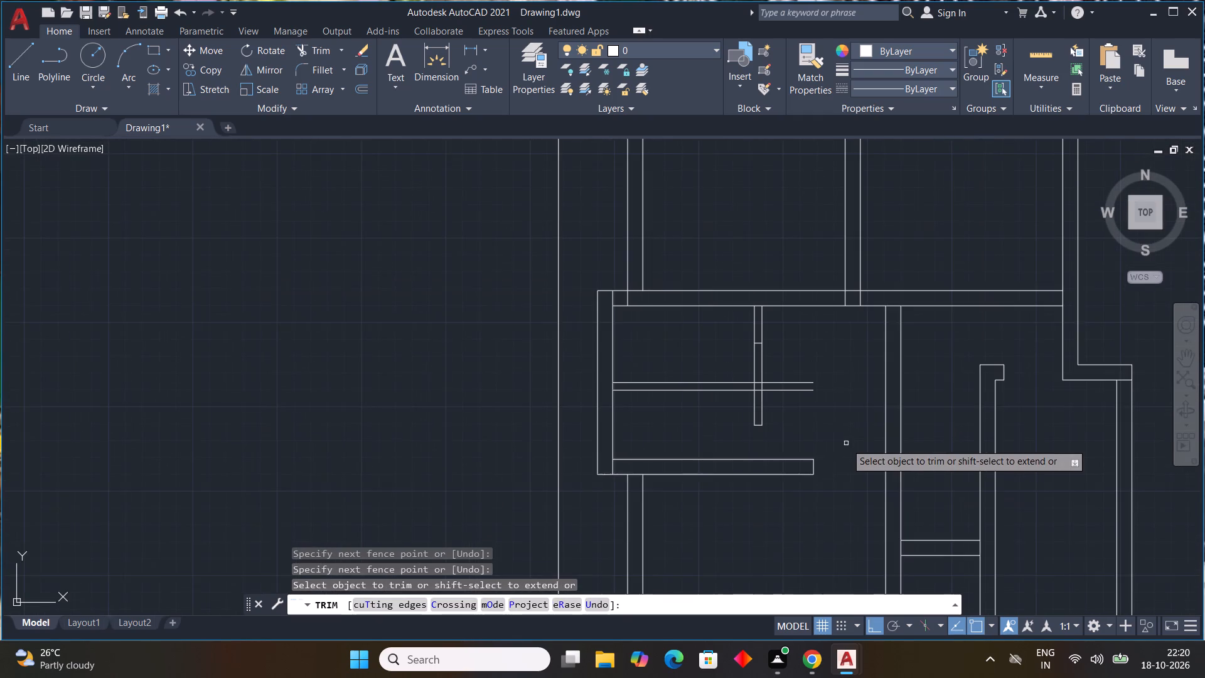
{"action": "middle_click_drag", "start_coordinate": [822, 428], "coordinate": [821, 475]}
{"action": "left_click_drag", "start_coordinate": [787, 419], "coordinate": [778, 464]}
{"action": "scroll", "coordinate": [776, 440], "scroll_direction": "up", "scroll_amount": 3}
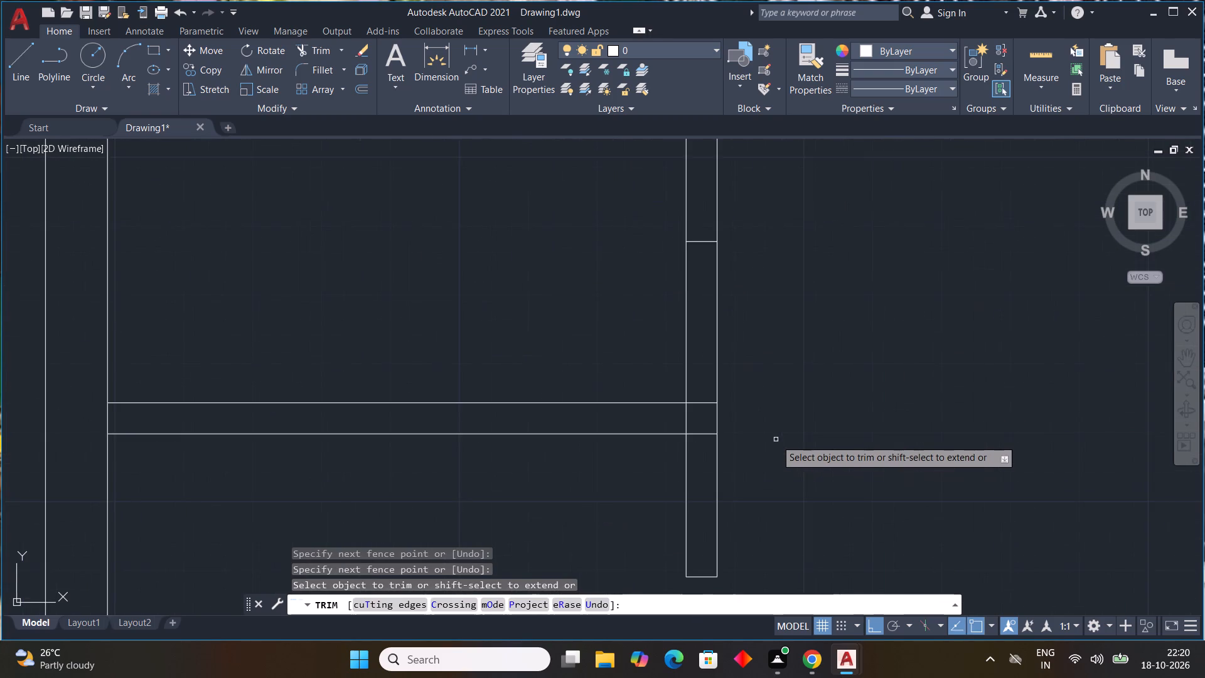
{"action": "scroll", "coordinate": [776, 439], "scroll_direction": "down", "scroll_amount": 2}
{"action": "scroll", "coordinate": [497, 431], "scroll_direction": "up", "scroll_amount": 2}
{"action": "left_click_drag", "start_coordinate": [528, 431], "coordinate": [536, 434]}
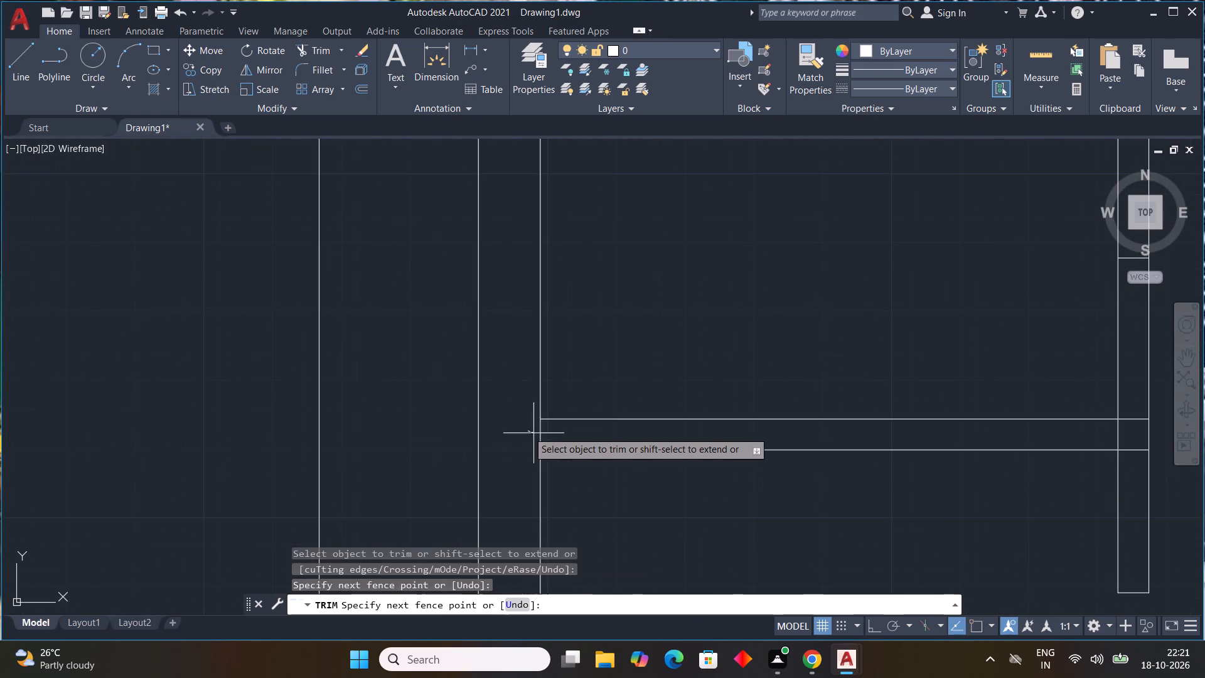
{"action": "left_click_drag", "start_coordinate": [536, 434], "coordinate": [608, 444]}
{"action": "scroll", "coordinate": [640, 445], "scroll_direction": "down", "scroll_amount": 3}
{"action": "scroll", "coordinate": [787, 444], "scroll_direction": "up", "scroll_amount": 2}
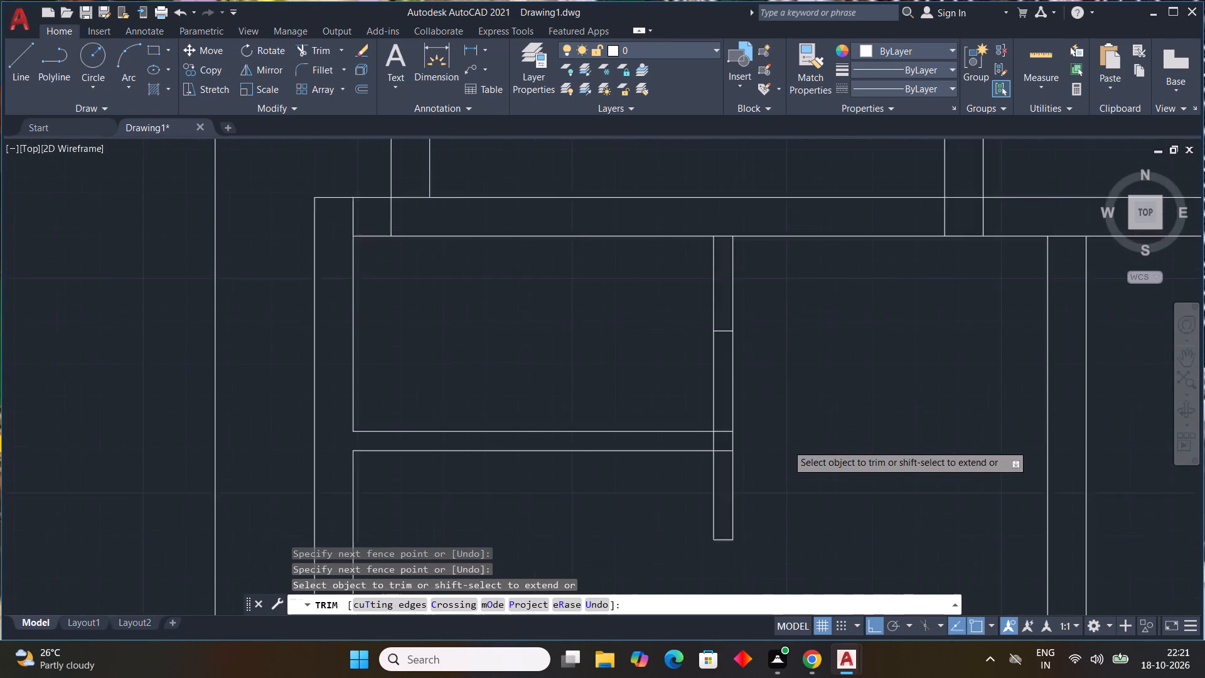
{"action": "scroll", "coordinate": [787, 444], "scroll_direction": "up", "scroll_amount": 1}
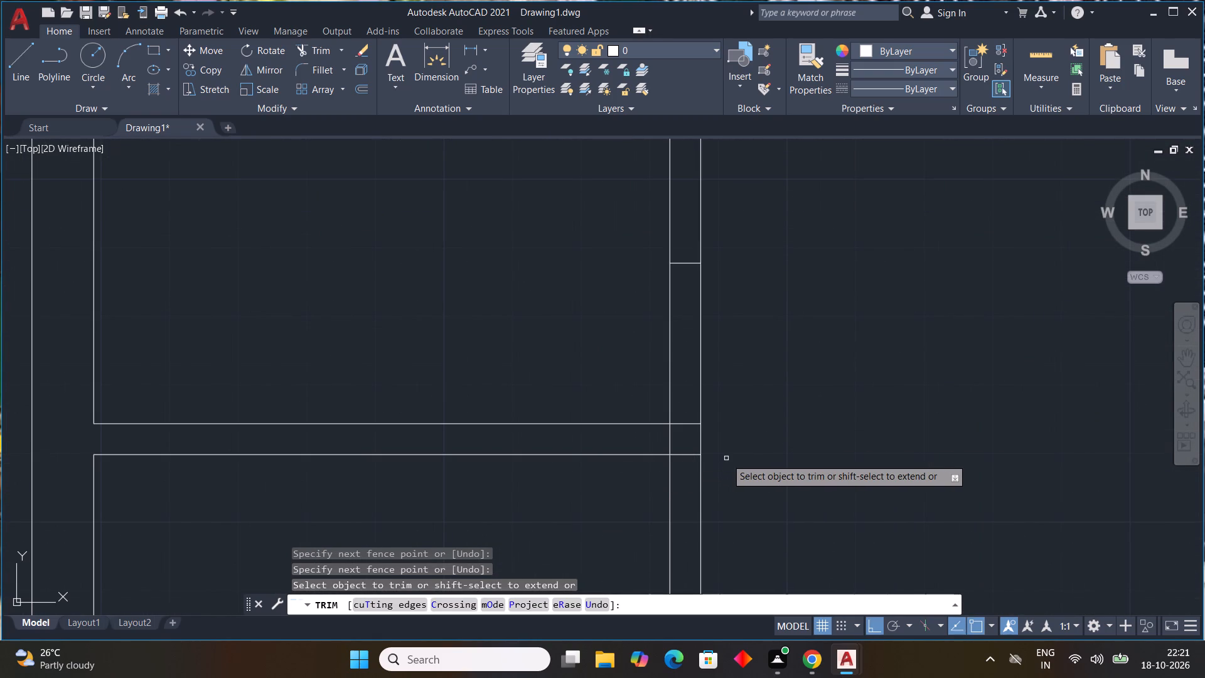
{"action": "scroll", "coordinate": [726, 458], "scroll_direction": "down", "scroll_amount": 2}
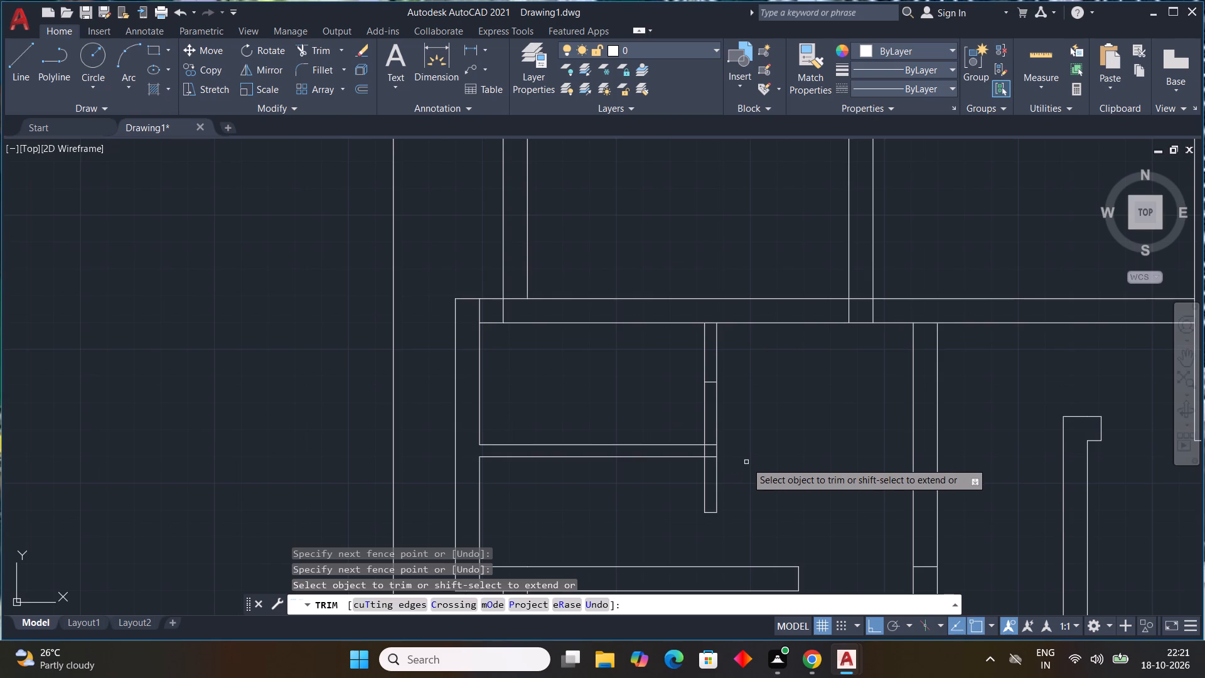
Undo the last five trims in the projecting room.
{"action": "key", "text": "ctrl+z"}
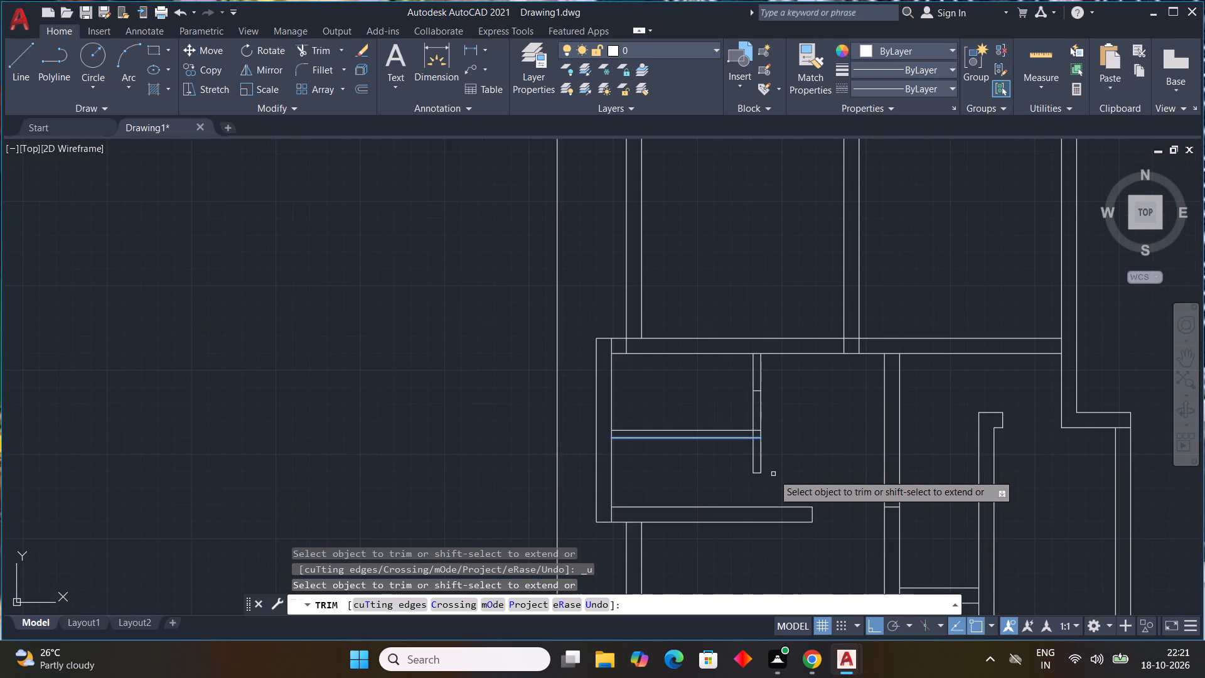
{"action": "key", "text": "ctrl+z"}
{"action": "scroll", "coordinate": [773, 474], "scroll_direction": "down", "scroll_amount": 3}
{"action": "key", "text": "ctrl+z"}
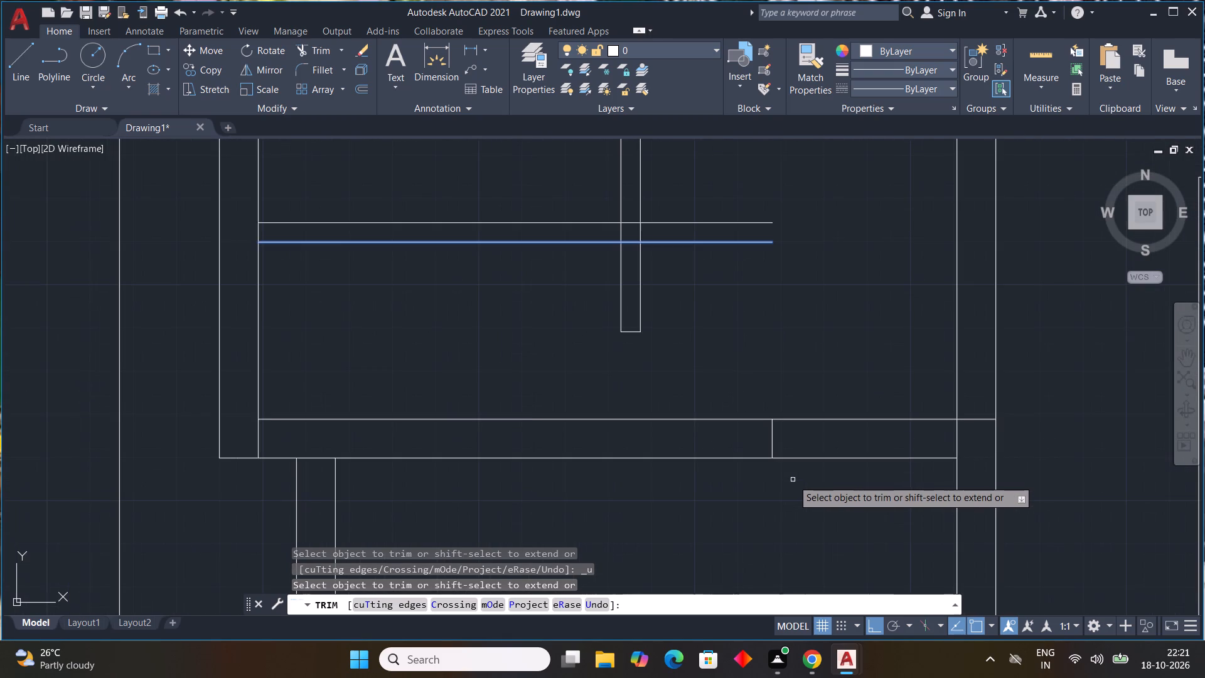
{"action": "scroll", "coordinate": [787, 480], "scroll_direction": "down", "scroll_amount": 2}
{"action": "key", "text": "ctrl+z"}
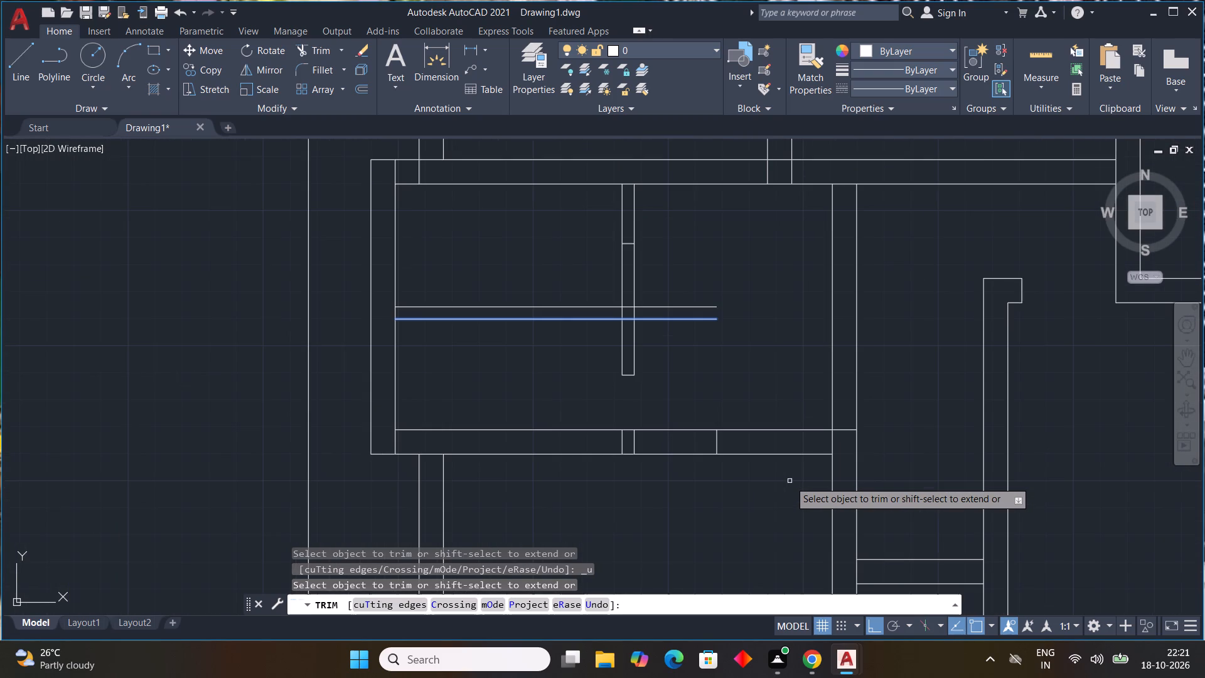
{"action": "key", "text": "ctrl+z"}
Trim away the projecting room's lower wall between its short cross line and the vertical wall to the right.
{"action": "left_click_drag", "start_coordinate": [778, 401], "coordinate": [779, 471]}
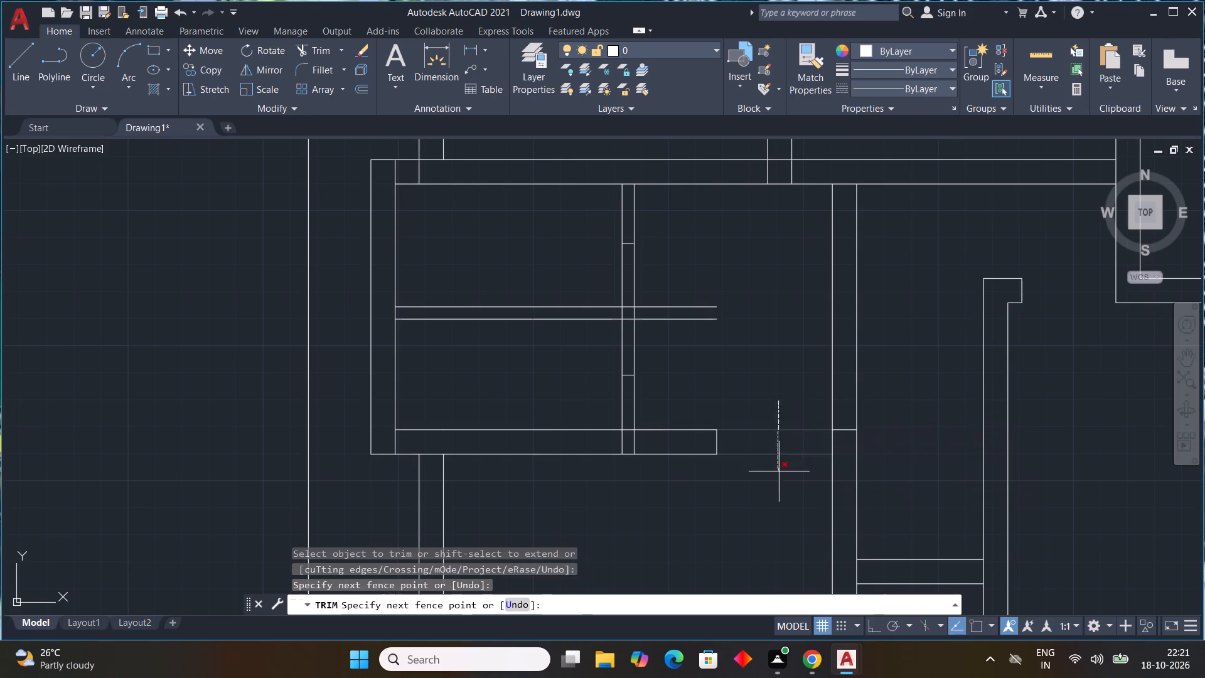
{"action": "left_click_drag", "start_coordinate": [779, 471], "coordinate": [777, 477]}
Trim the lines inside the junction of the vertical partition and the projecting room's lower wall so they join.
{"action": "scroll", "coordinate": [621, 441], "scroll_direction": "up", "scroll_amount": 2}
{"action": "left_click_drag", "start_coordinate": [608, 442], "coordinate": [683, 443]}
{"action": "left_click", "coordinate": [646, 412]}
{"action": "scroll", "coordinate": [663, 443], "scroll_direction": "down", "scroll_amount": 3}
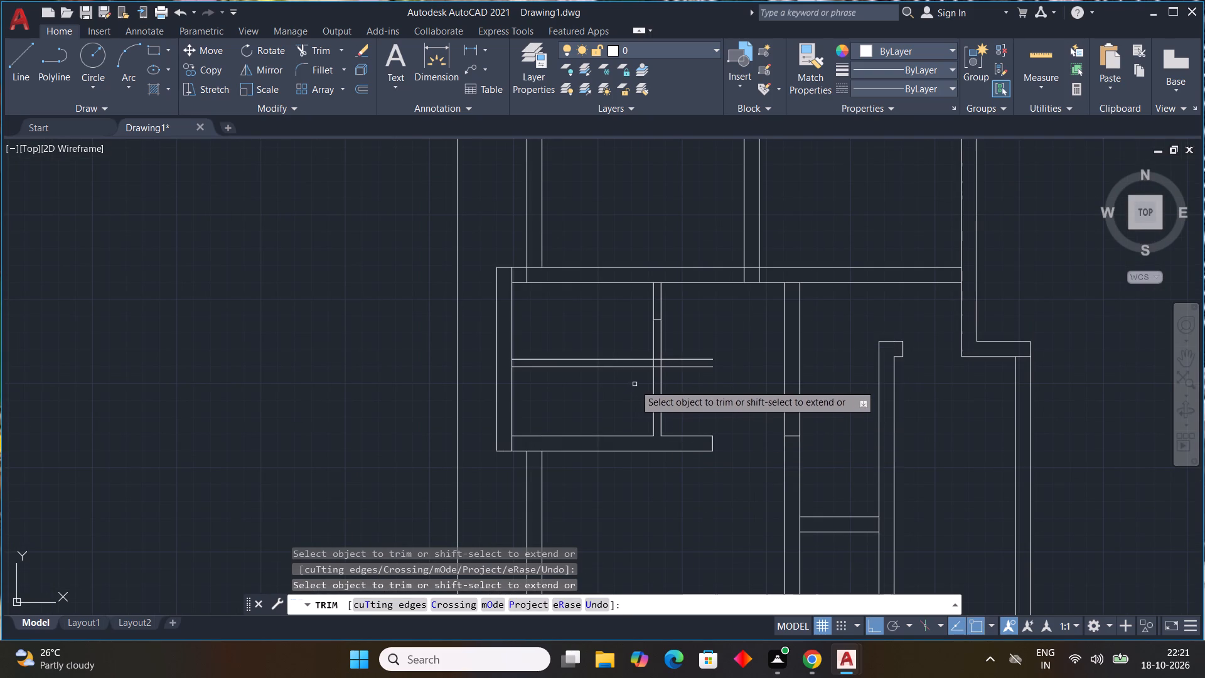
Trim the vertical partition below the horizontal partition and beneath the cross wall to open the two marked openings.
{"action": "left_click_drag", "start_coordinate": [635, 383], "coordinate": [779, 371]}
{"action": "left_click_drag", "start_coordinate": [643, 302], "coordinate": [688, 303]}
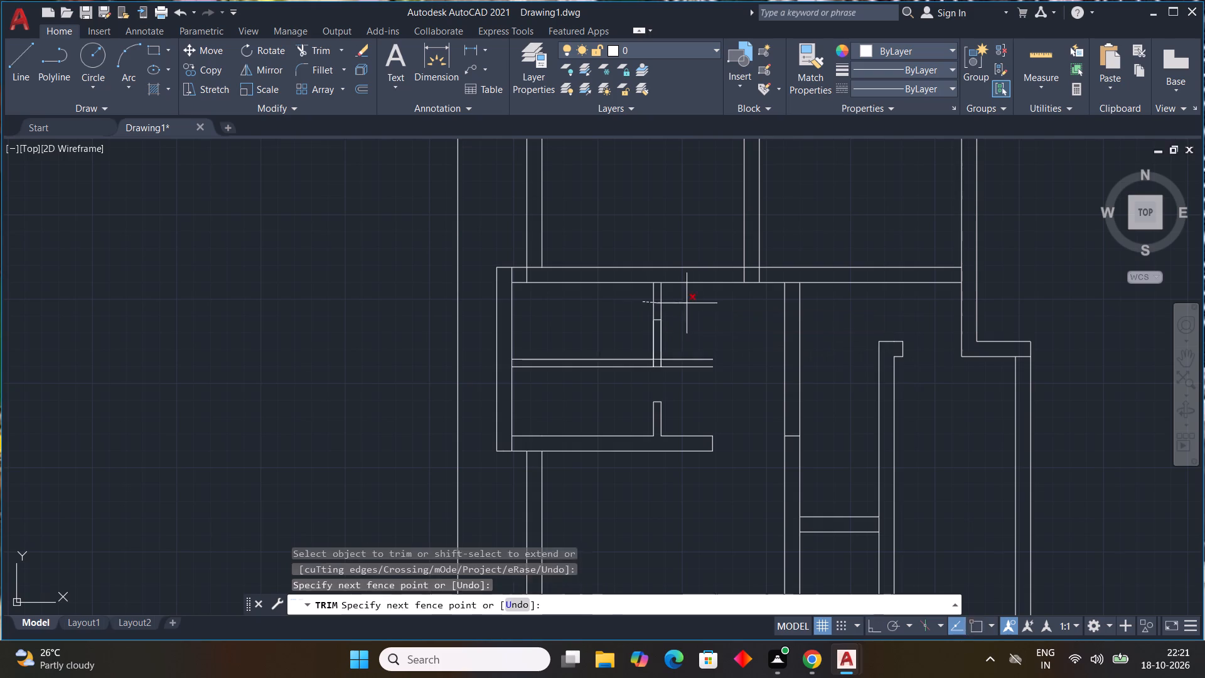
{"action": "left_click_drag", "start_coordinate": [688, 303], "coordinate": [689, 303]}
Trim the horizontal partition past the vertical partition and clear the leftover lines inside their corner.
{"action": "left_click_drag", "start_coordinate": [686, 346], "coordinate": [688, 382]}
{"action": "scroll", "coordinate": [653, 364], "scroll_direction": "up", "scroll_amount": 3}
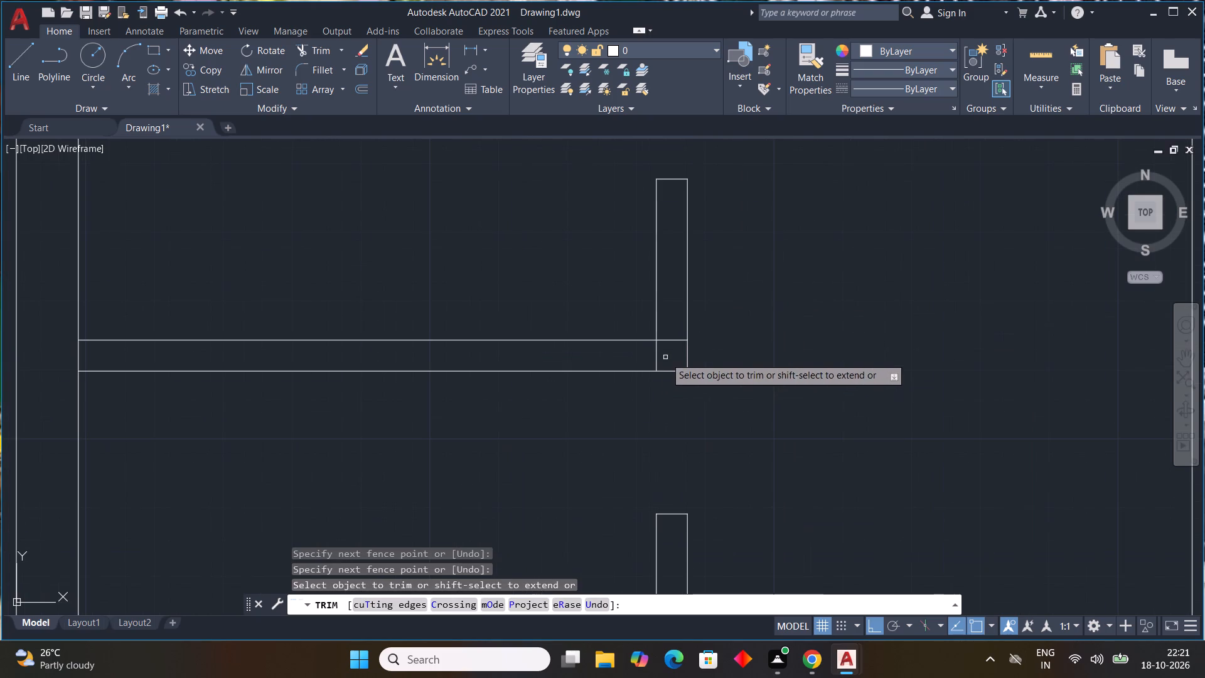
{"action": "left_click_drag", "start_coordinate": [671, 340], "coordinate": [648, 357]}
{"action": "left_click", "coordinate": [656, 359]}
Trim the left wall's inner line where the horizontal partition and the lower wall meet it.
{"action": "scroll", "coordinate": [815, 399], "scroll_direction": "down", "scroll_amount": 3}
{"action": "scroll", "coordinate": [638, 393], "scroll_direction": "up", "scroll_amount": 2}
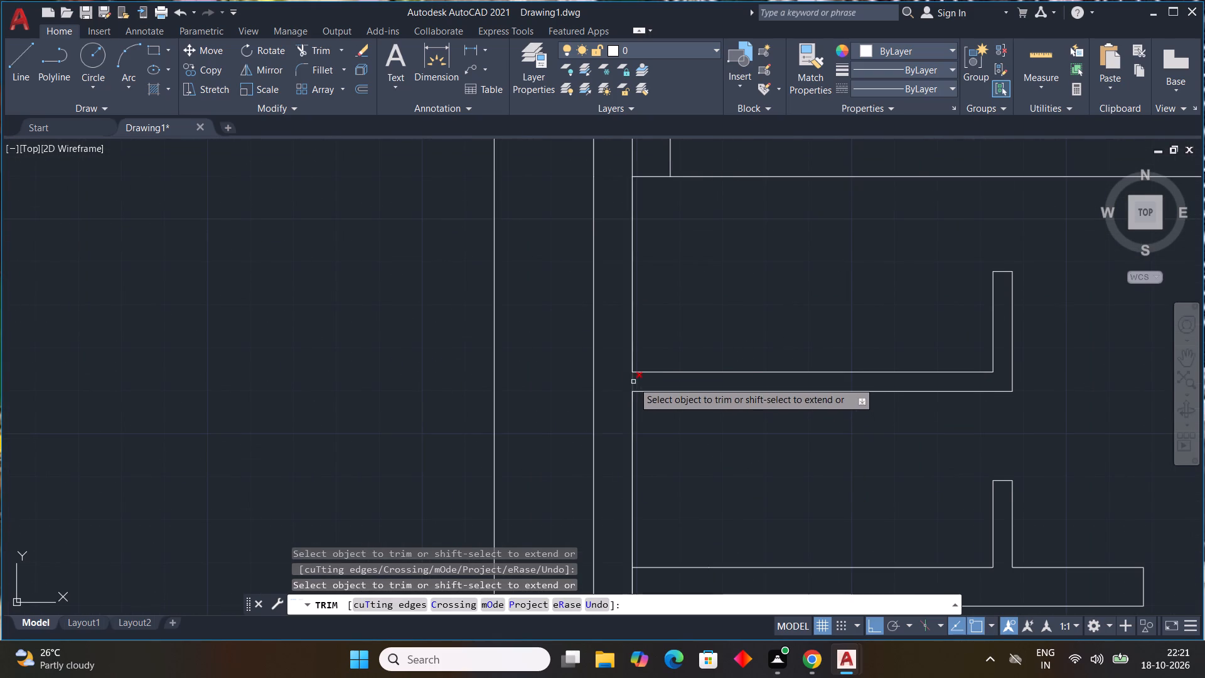
{"action": "left_click", "coordinate": [633, 382]}
{"action": "scroll", "coordinate": [774, 464], "scroll_direction": "down", "scroll_amount": 2}
{"action": "middle_click_drag", "start_coordinate": [773, 465], "coordinate": [766, 391]}
{"action": "scroll", "coordinate": [759, 391], "scroll_direction": "up", "scroll_amount": 1}
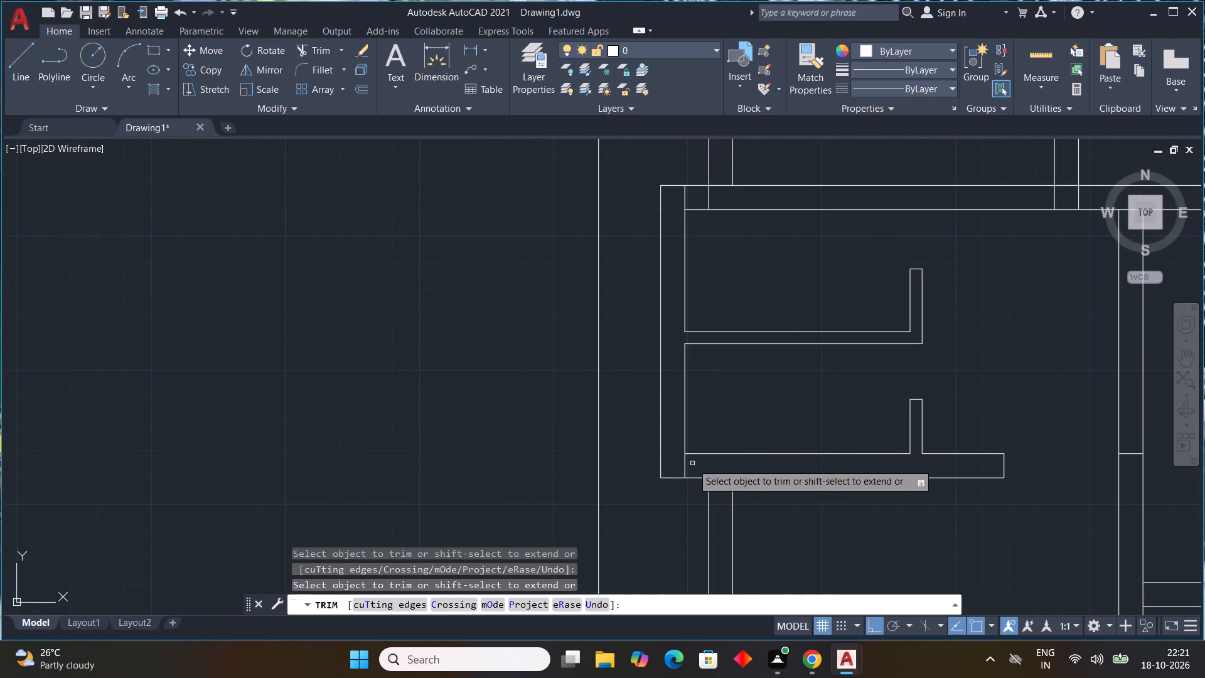
{"action": "left_click", "coordinate": [684, 466]}
Trim the overlapping lines where the upper-left room's outer wall meets the projecting room's cross wall.
{"action": "middle_click_drag", "start_coordinate": [773, 394], "coordinate": [766, 482]}
{"action": "middle_click_drag", "start_coordinate": [693, 313], "coordinate": [679, 410]}
{"action": "scroll", "coordinate": [674, 379], "scroll_direction": "up", "scroll_amount": 2}
{"action": "left_click_drag", "start_coordinate": [634, 388], "coordinate": [739, 397]}
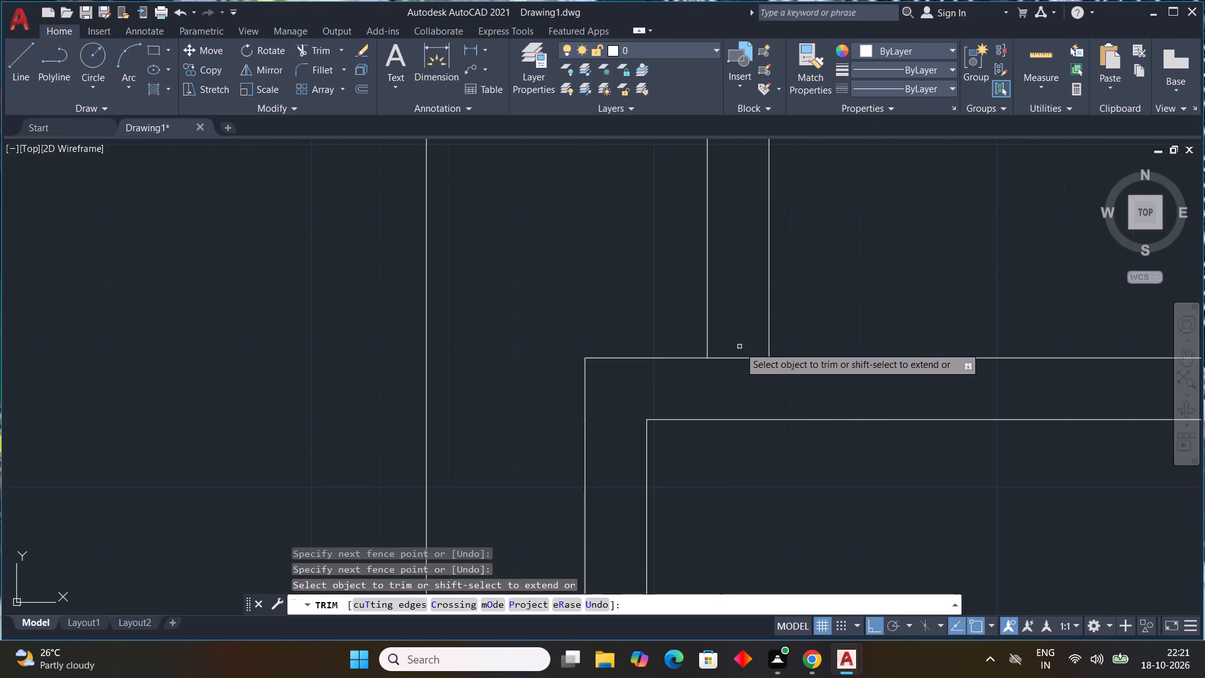
{"action": "left_click_drag", "start_coordinate": [739, 347], "coordinate": [743, 365]}
{"action": "scroll", "coordinate": [748, 375], "scroll_direction": "down", "scroll_amount": 3}
{"action": "middle_click_drag", "start_coordinate": [838, 412], "coordinate": [606, 418]}
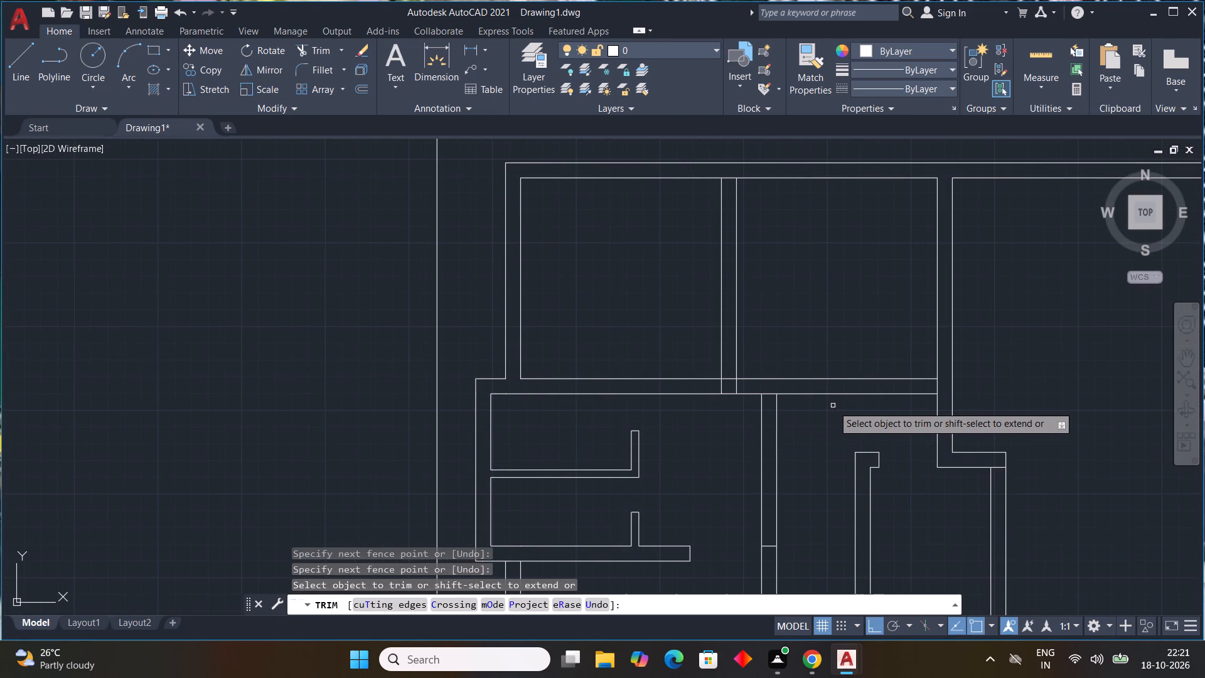
{"action": "key", "text": "Escape"}
{"action": "key", "text": "Escape"}
{"action": "key", "text": "Escape"}
{"action": "key", "text": "Escape"}
Draw a short line across the cross wall below the upper-left room, left of the wall dividing the upper rooms.
{"action": "key", "text": "l"}
{"action": "key", "text": "space"}
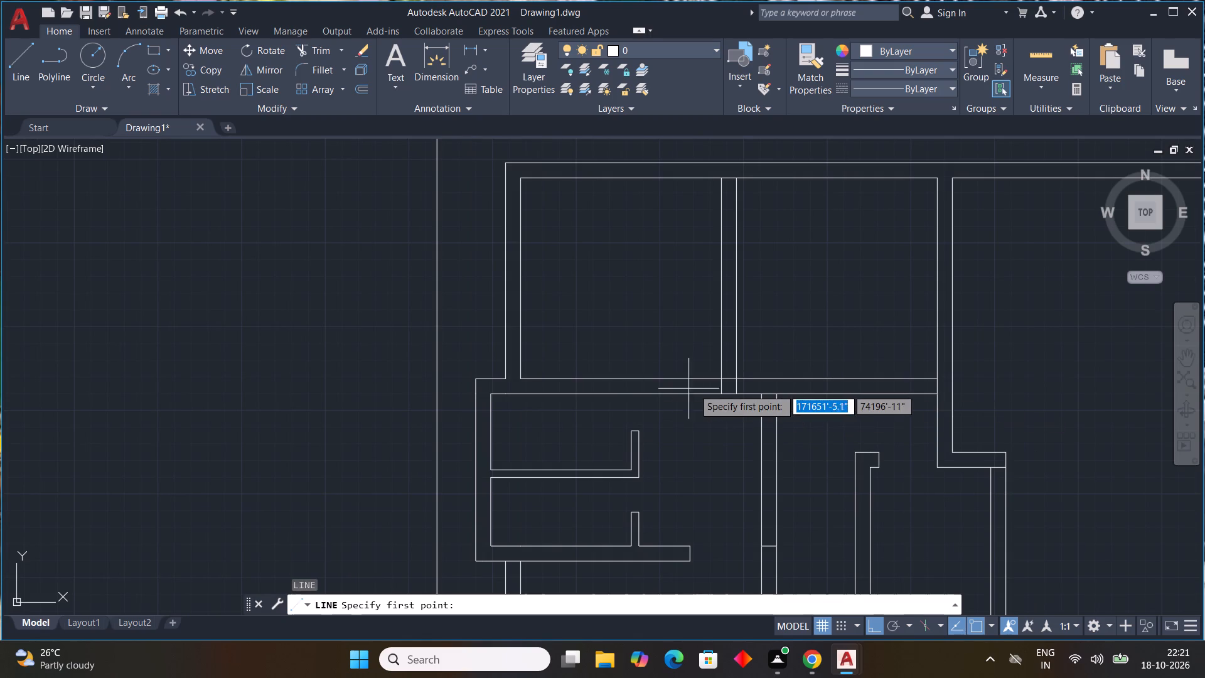
{"action": "scroll", "coordinate": [686, 389], "scroll_direction": "up", "scroll_amount": 2}
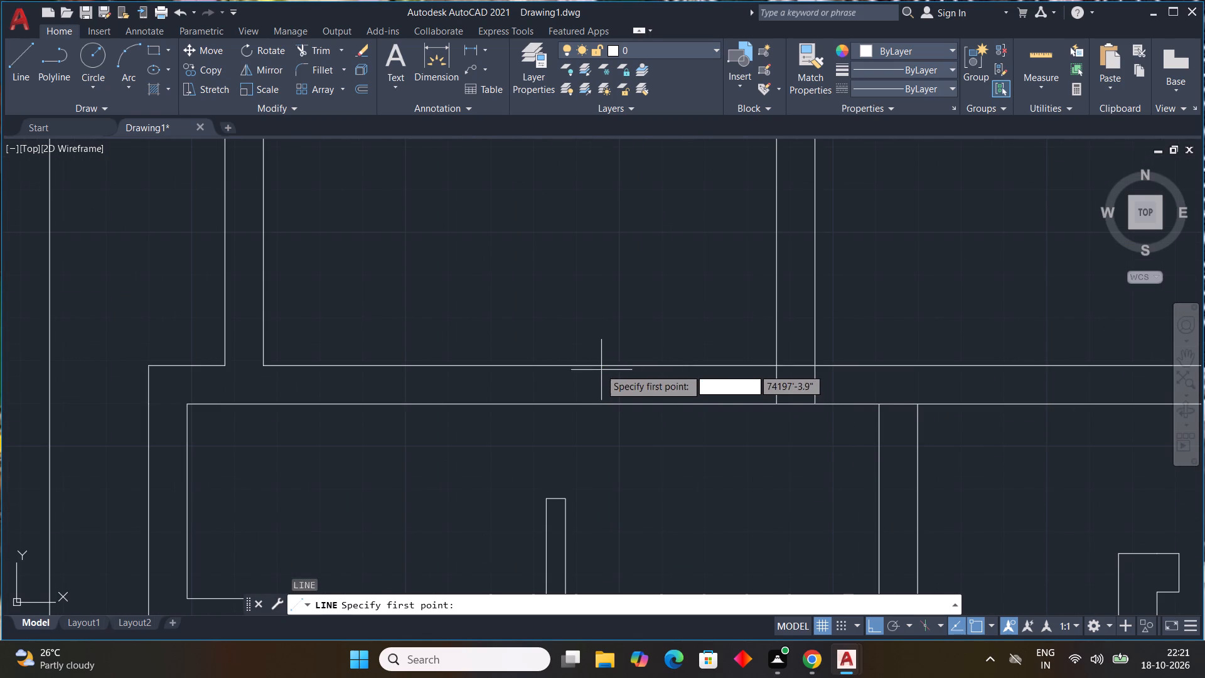
{"action": "left_click", "coordinate": [603, 367]}
{"action": "left_click", "coordinate": [610, 406]}
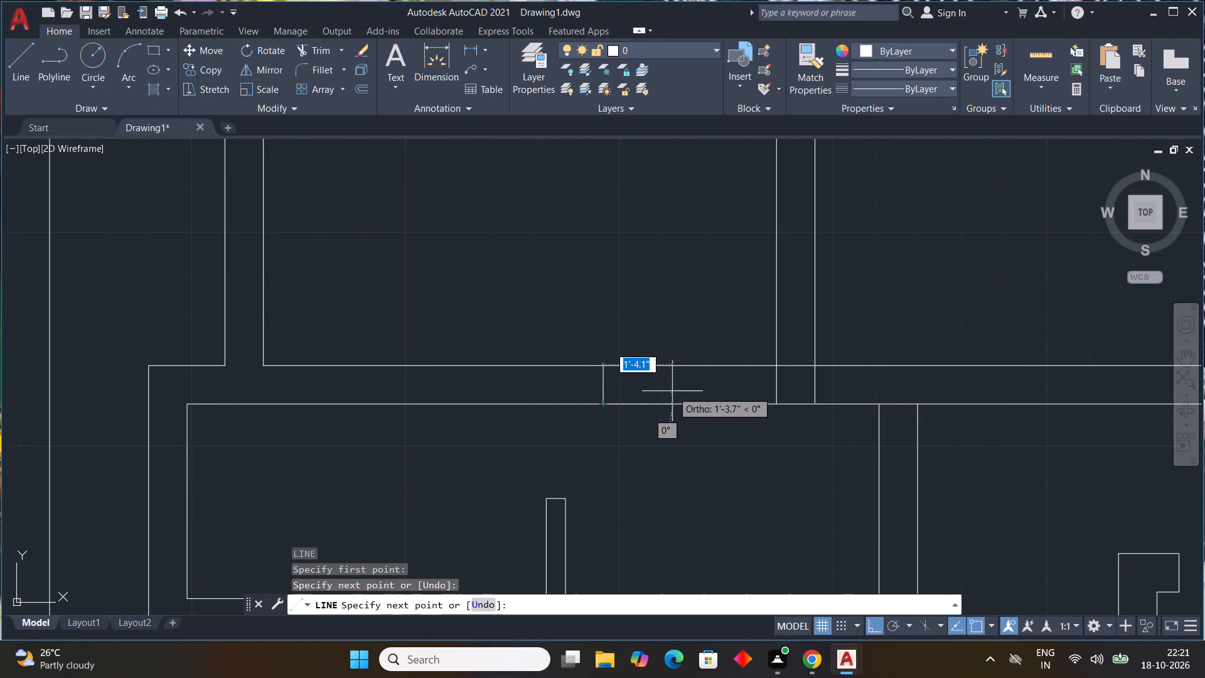
{"action": "key", "text": "Escape"}
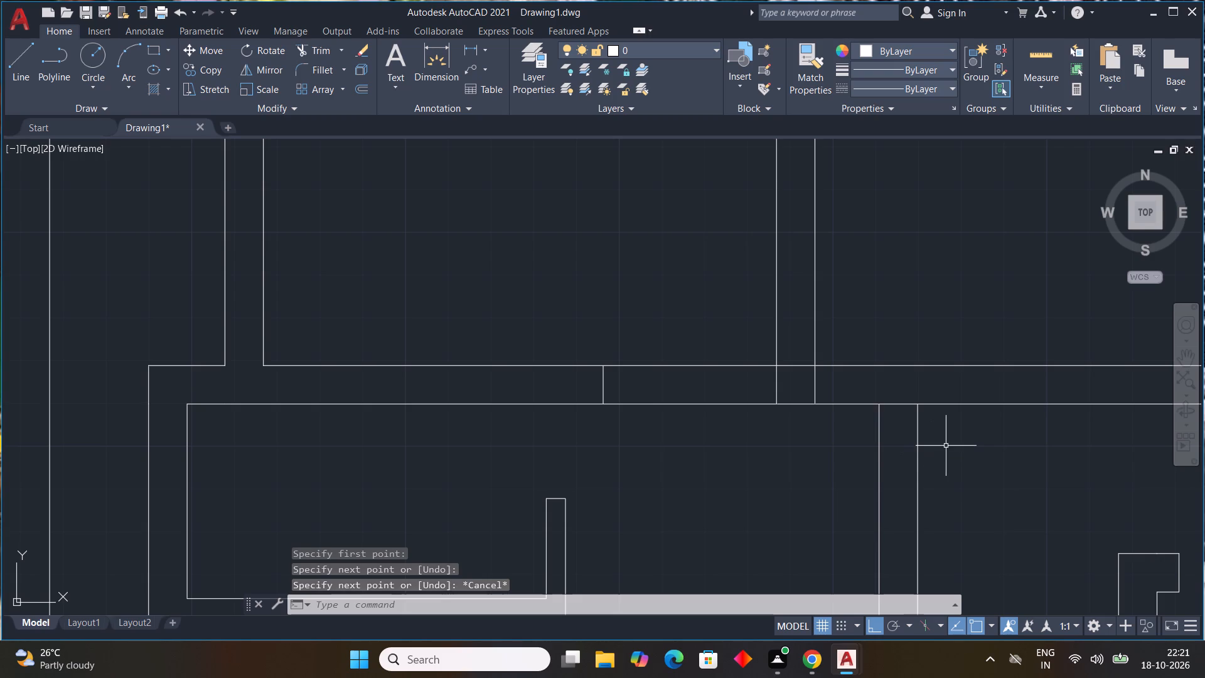
Draw two lines across the cross wall, one continuing the lower partition's right face and one just left of the right outer wall.
{"action": "type", "text": "L"}
{"action": "key", "text": "space"}
{"action": "middle_click_drag", "start_coordinate": [934, 444], "coordinate": [703, 422]}
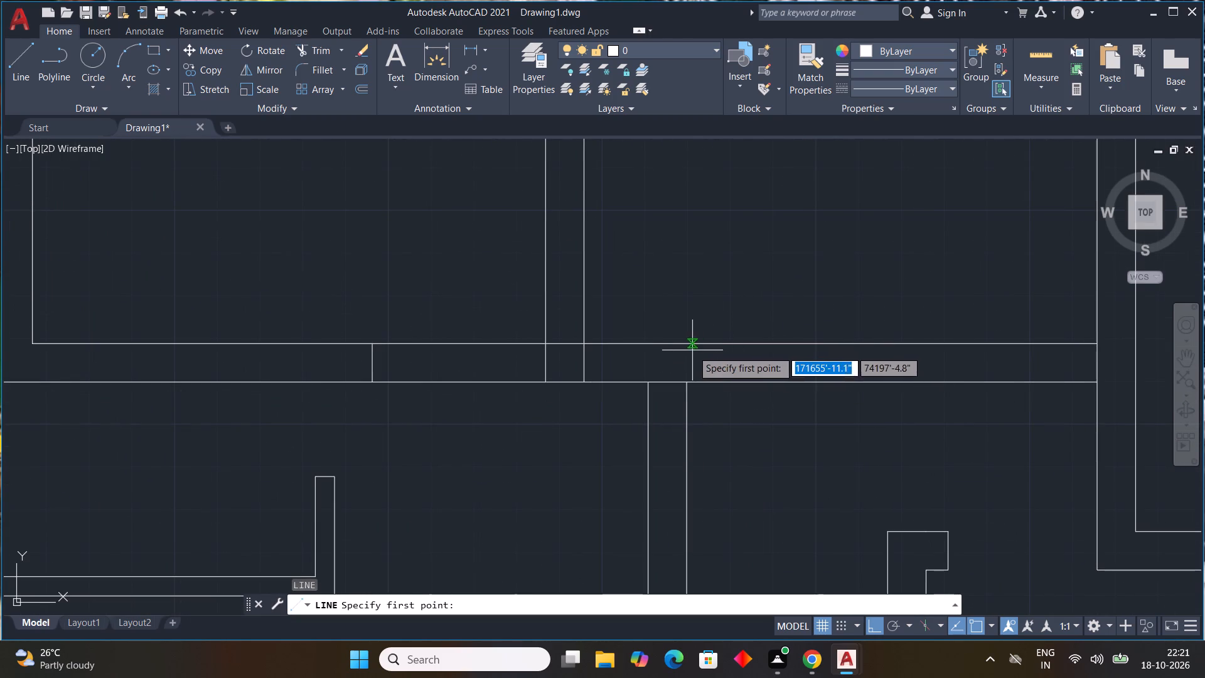
{"action": "left_click", "coordinate": [682, 382]}
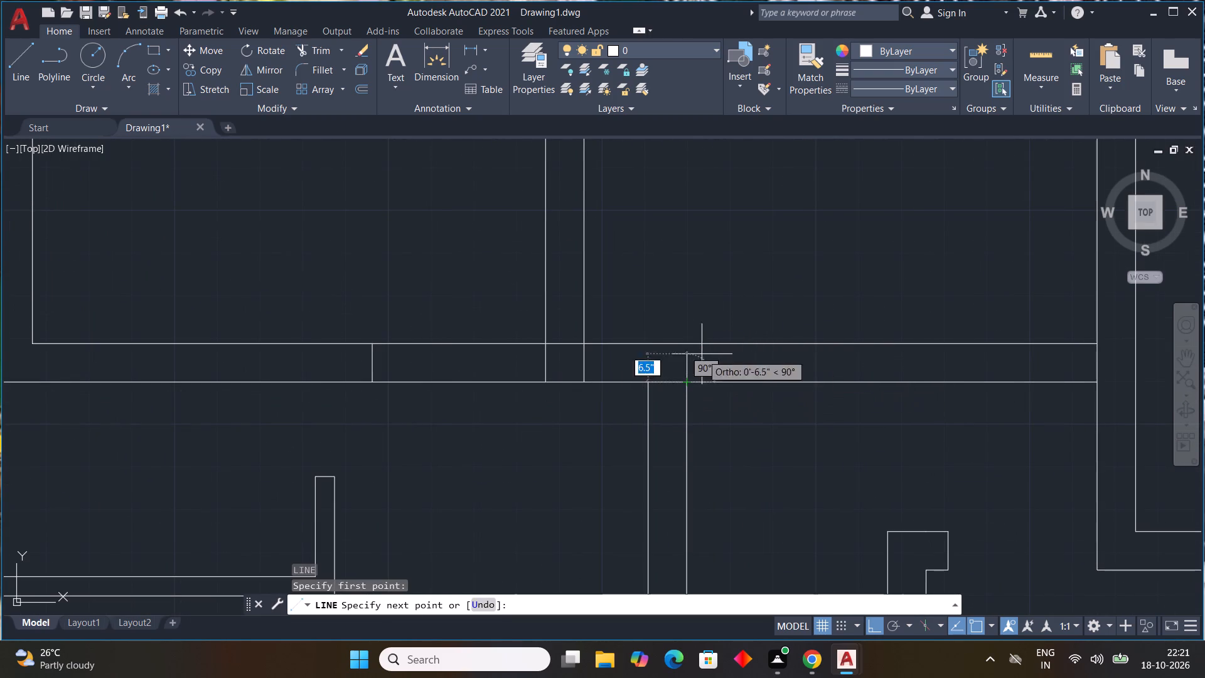
{"action": "left_click", "coordinate": [690, 345]}
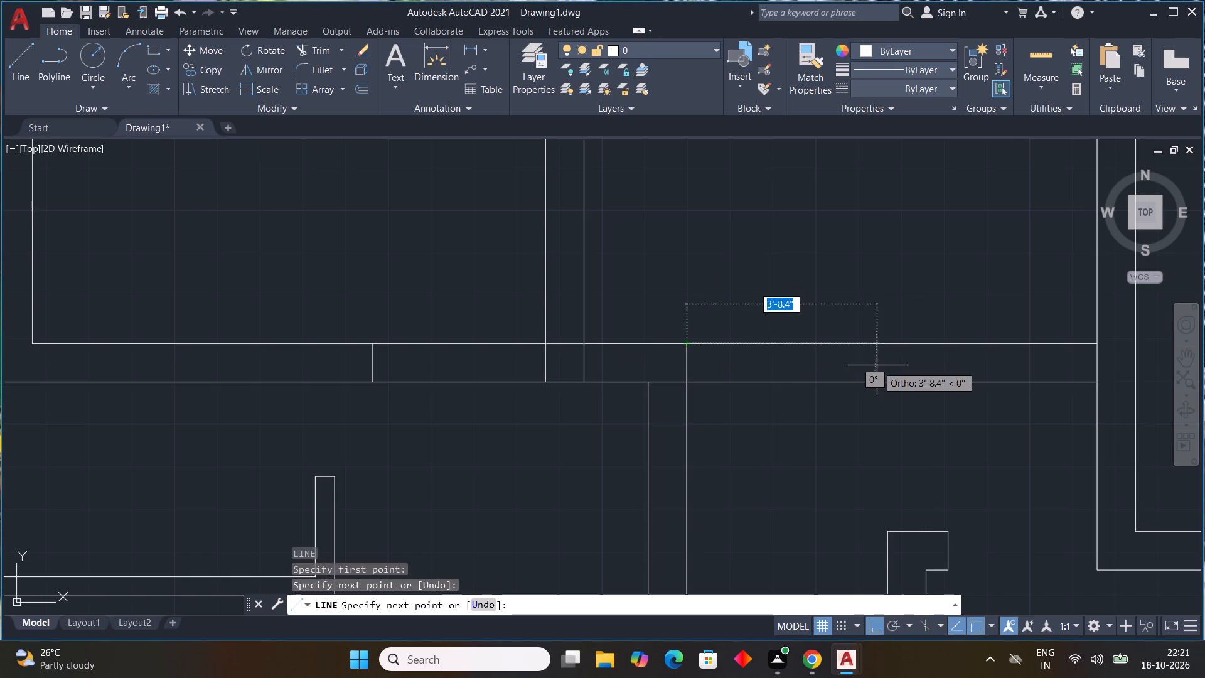
{"action": "key", "text": "Escape"}
{"action": "key", "text": "space"}
{"action": "middle_click_drag", "start_coordinate": [910, 378], "coordinate": [742, 368]}
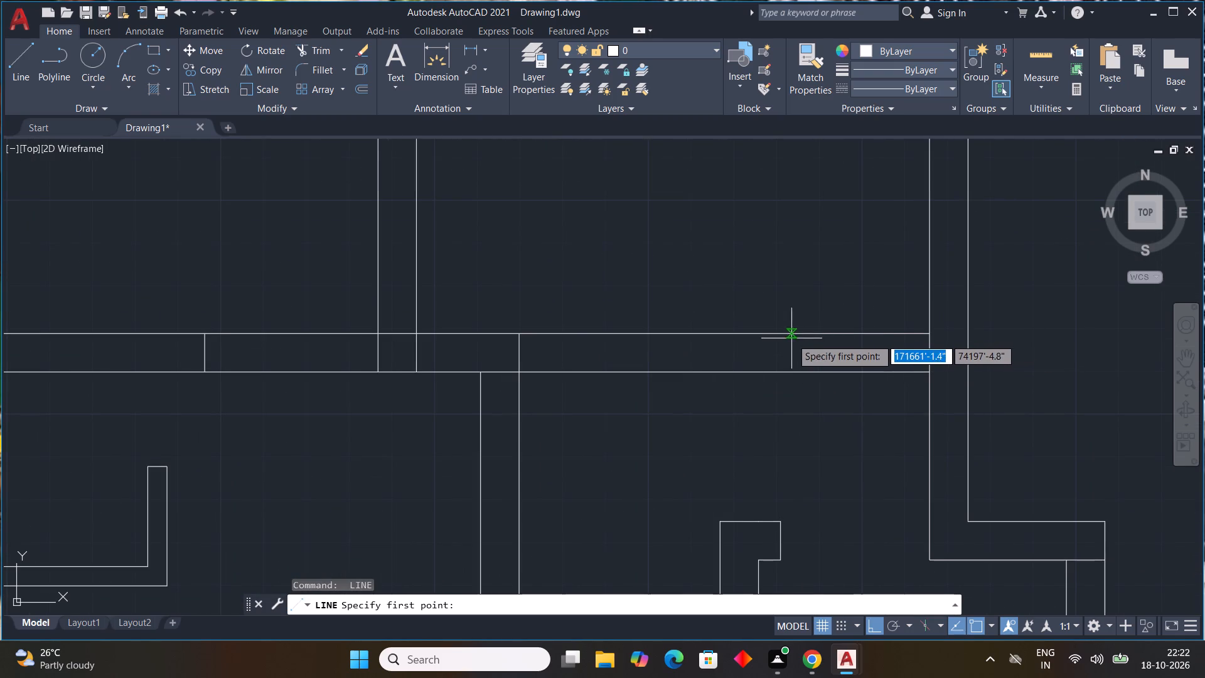
{"action": "left_click_drag", "start_coordinate": [810, 335], "coordinate": [815, 340]}
{"action": "left_click", "coordinate": [818, 368]}
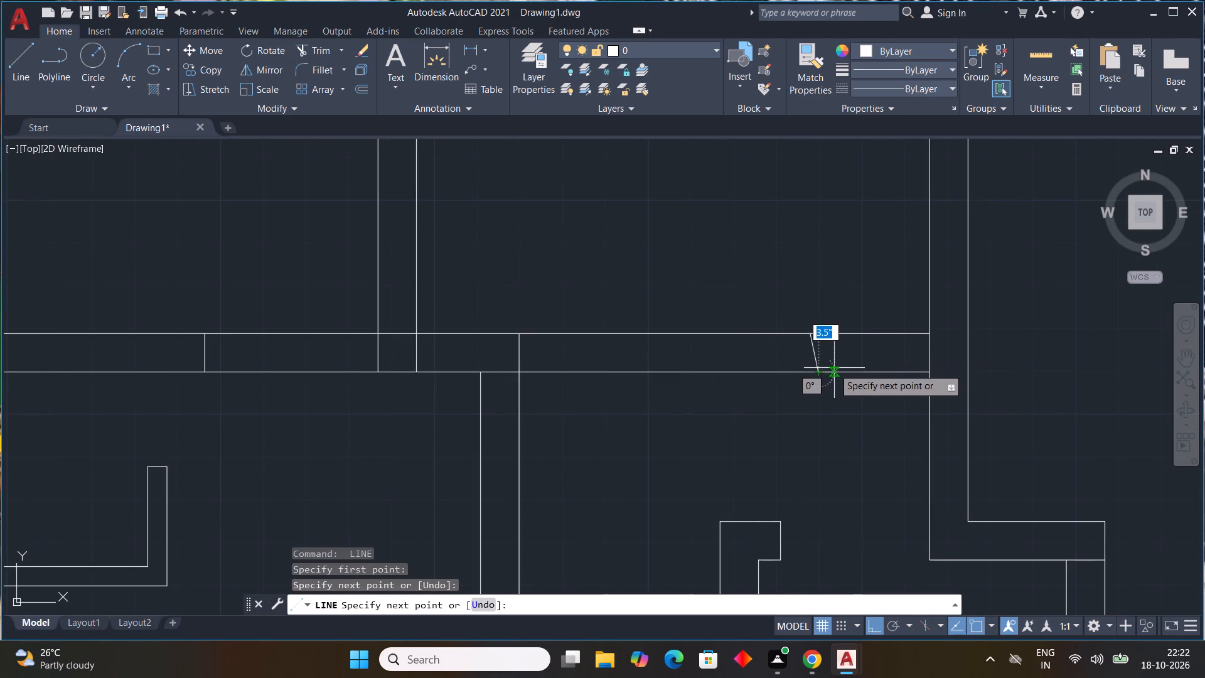
{"action": "key", "text": "ctrl+z"}
{"action": "left_click", "coordinate": [812, 372]}
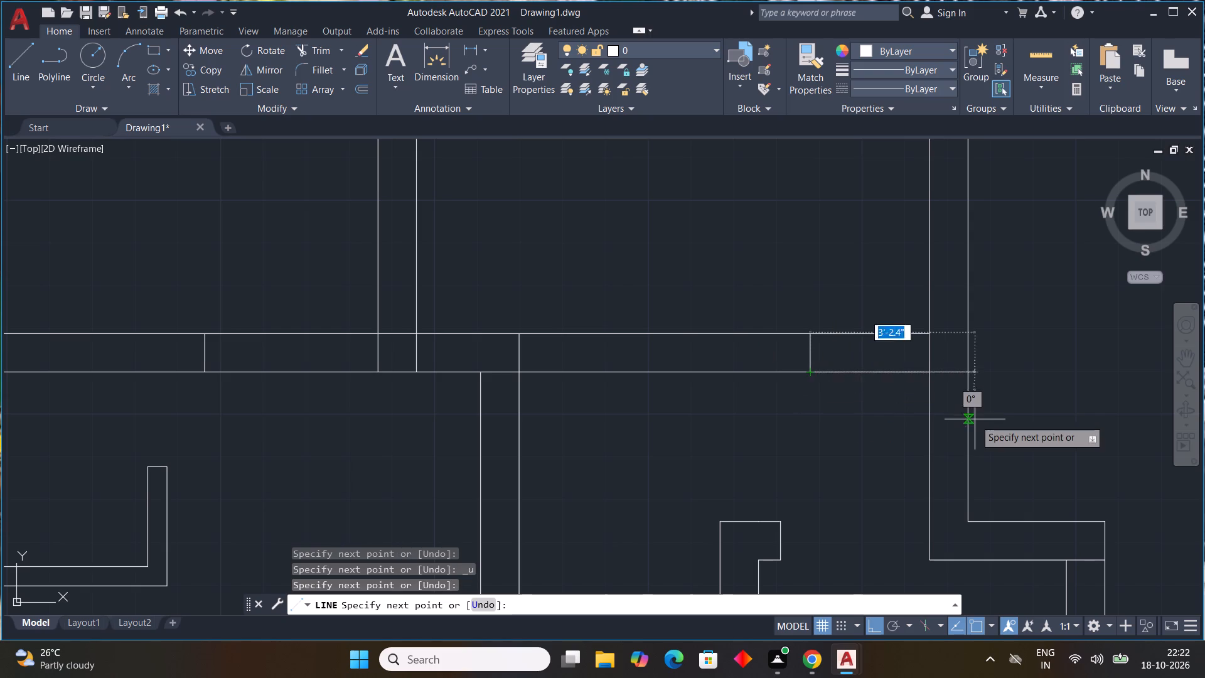
{"action": "key", "text": "Escape"}
Trim the cross wall's lines between the jamb lines to cut the openings below both upper rooms.
{"action": "type", "text": "TR"}
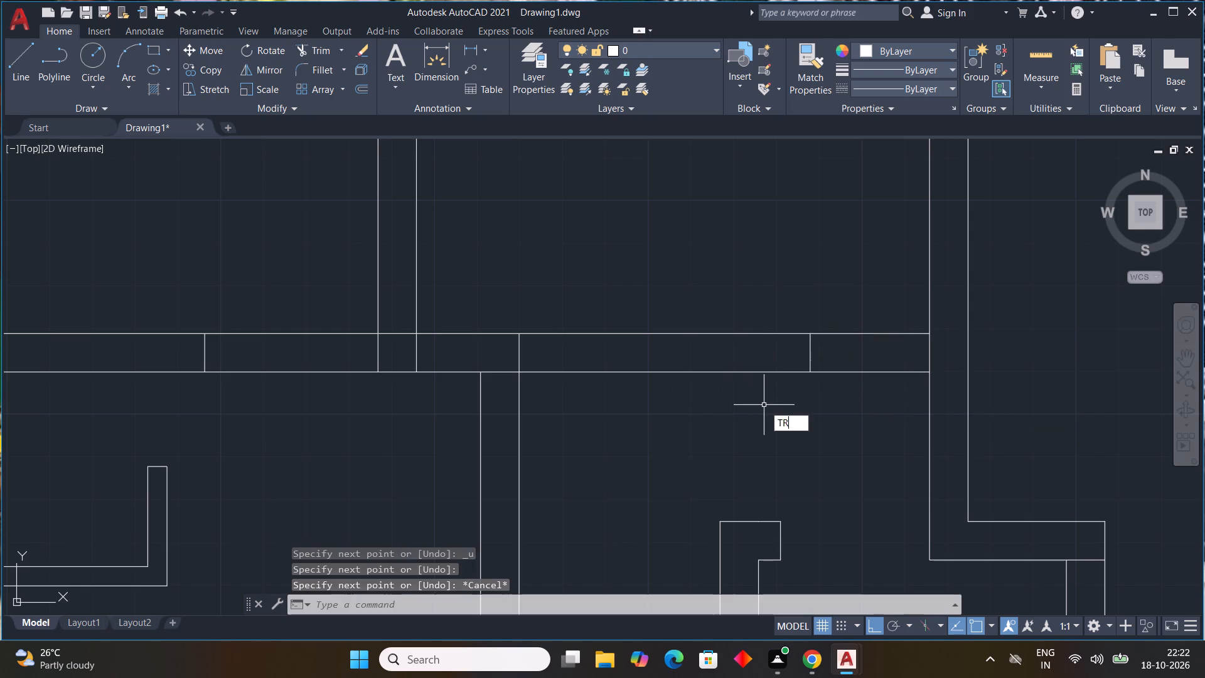
{"action": "key", "text": "space"}
{"action": "left_click_drag", "start_coordinate": [661, 274], "coordinate": [661, 396]}
{"action": "scroll", "coordinate": [664, 399], "scroll_direction": "down", "scroll_amount": 1}
{"action": "middle_click_drag", "start_coordinate": [665, 401], "coordinate": [793, 407]}
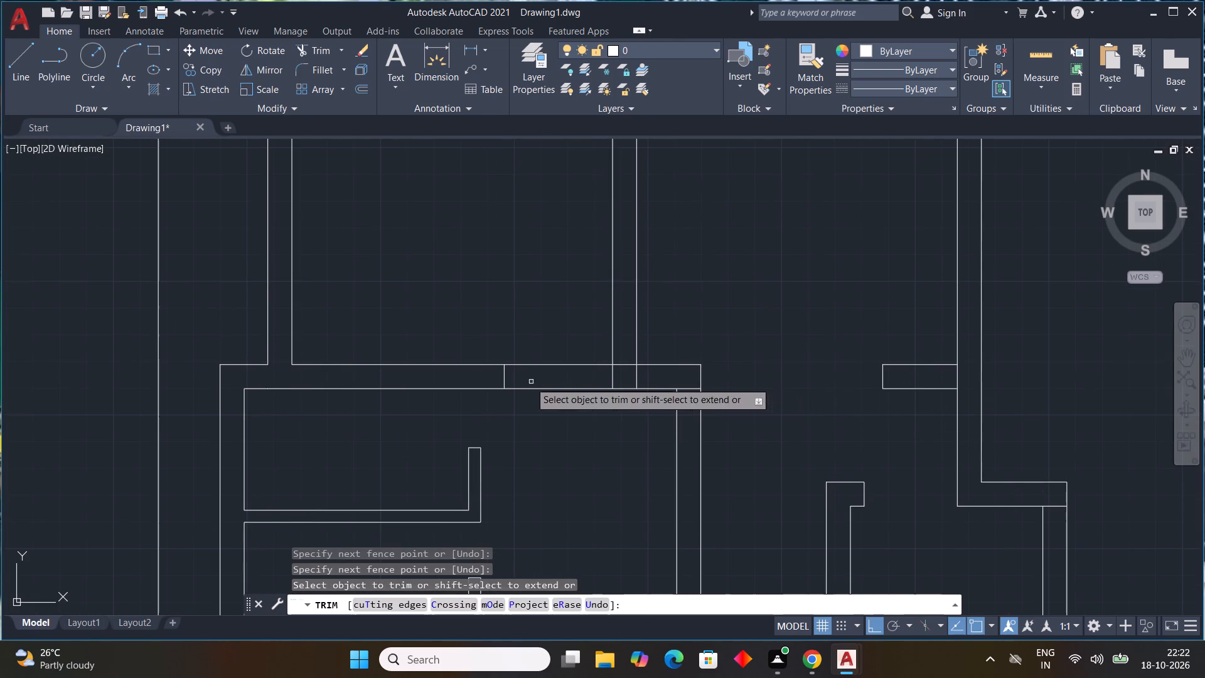
{"action": "left_click_drag", "start_coordinate": [567, 336], "coordinate": [579, 394]}
Trim the overlapping lines where the wall dividing the upper rooms meets the cross wall.
{"action": "scroll", "coordinate": [634, 374], "scroll_direction": "up", "scroll_amount": 2}
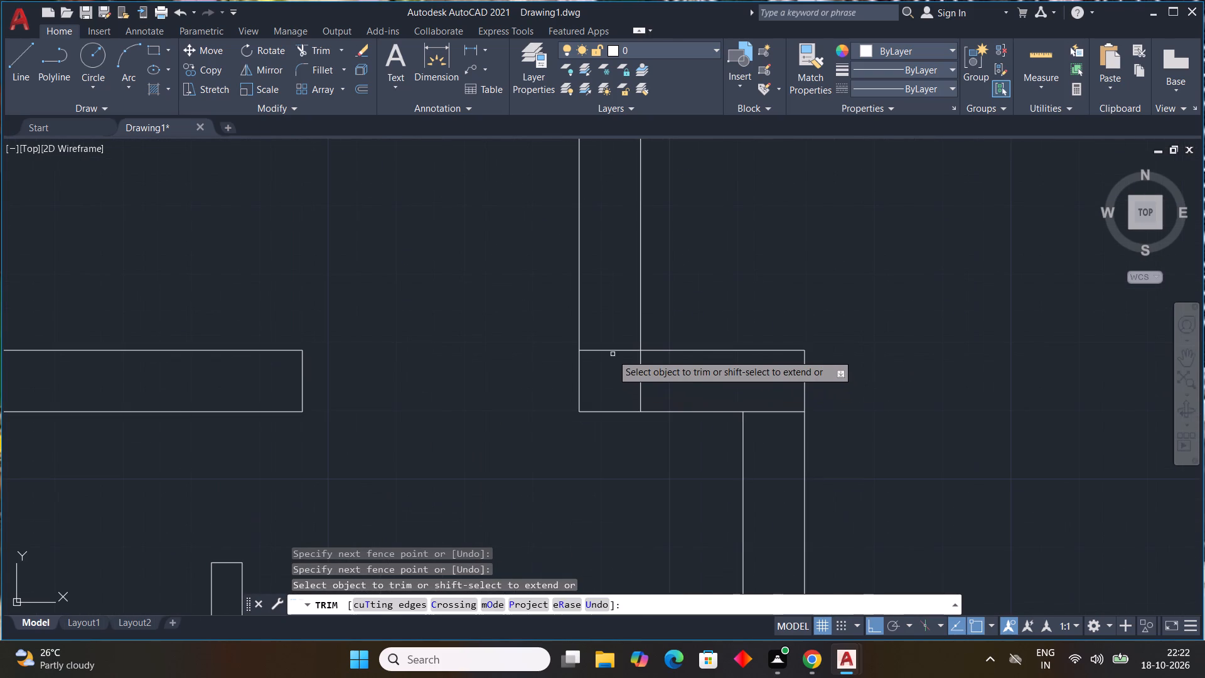
{"action": "left_click_drag", "start_coordinate": [611, 342], "coordinate": [678, 382]}
{"action": "scroll", "coordinate": [729, 410], "scroll_direction": "down", "scroll_amount": 1}
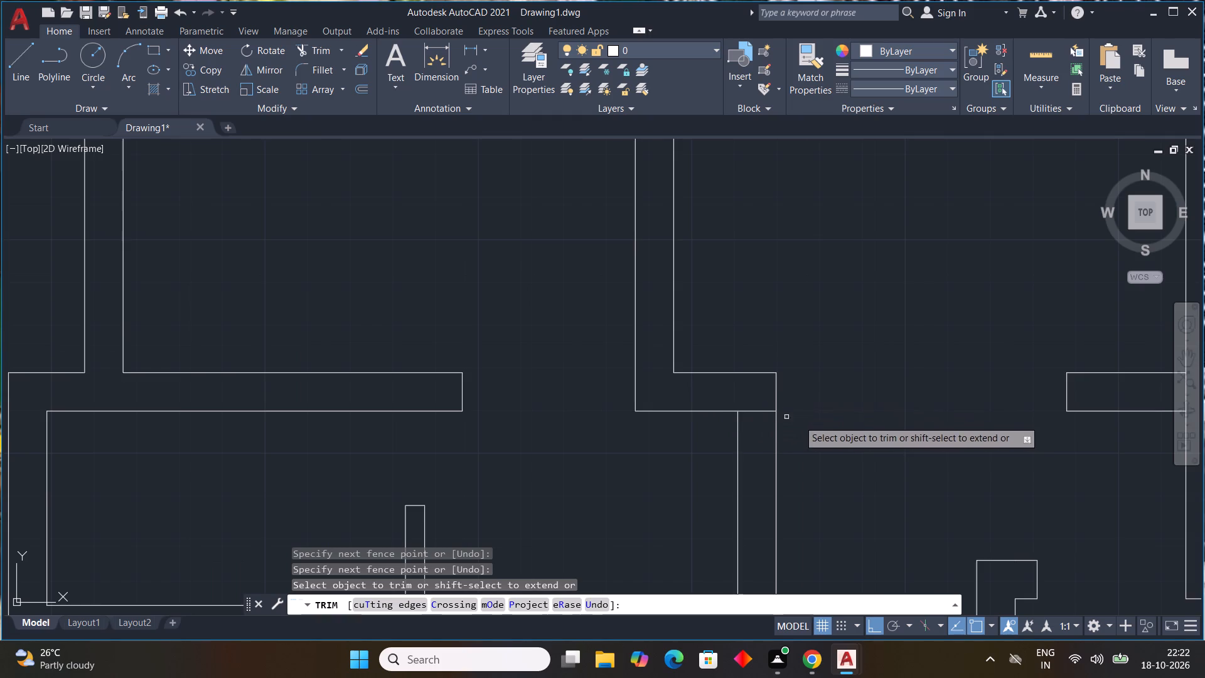
{"action": "scroll", "coordinate": [823, 427], "scroll_direction": "down", "scroll_amount": 2}
{"action": "middle_click_drag", "start_coordinate": [894, 439], "coordinate": [764, 370]}
{"action": "key", "text": "Escape"}
{"action": "key", "text": "Escape"}
{"action": "key", "text": "Escape"}
{"action": "key", "text": "Escape"}
Draw a horizontal centre line across the right-hand opening between the midpoints of its two jambs.
{"action": "type", "text": "L"}
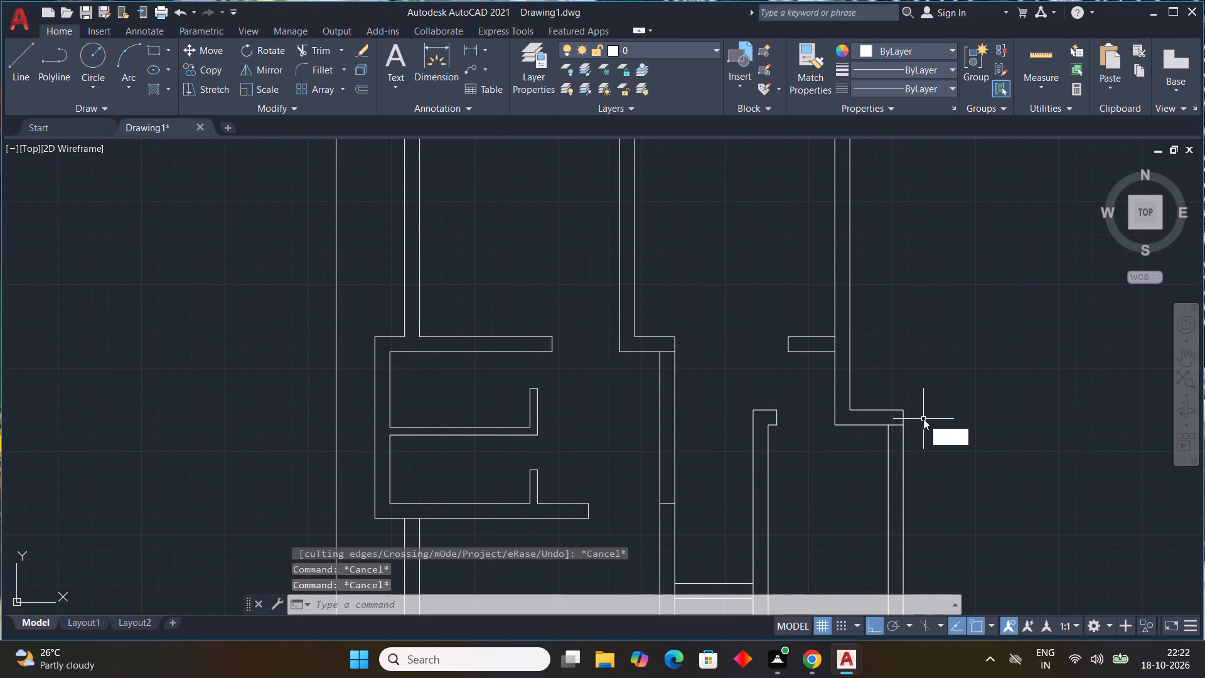
{"action": "key", "text": "space"}
{"action": "scroll", "coordinate": [675, 335], "scroll_direction": "up", "scroll_amount": 2}
{"action": "left_click", "coordinate": [674, 357]}
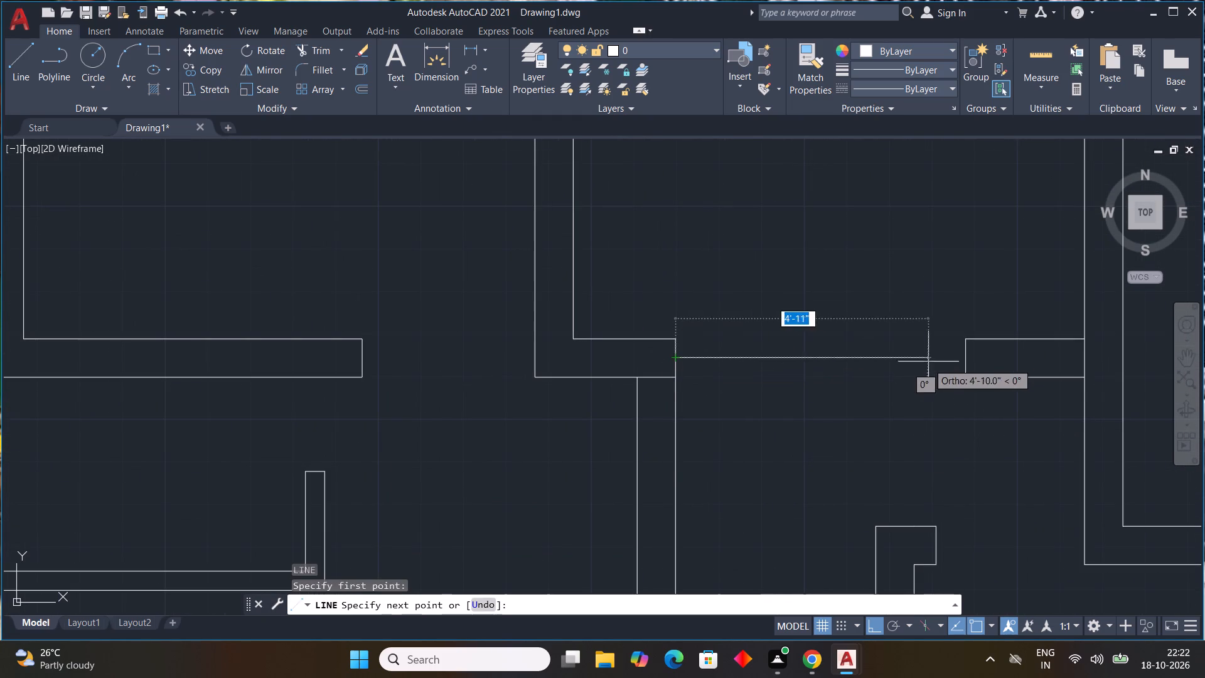
{"action": "left_click", "coordinate": [963, 361]}
{"action": "key", "text": "Escape"}
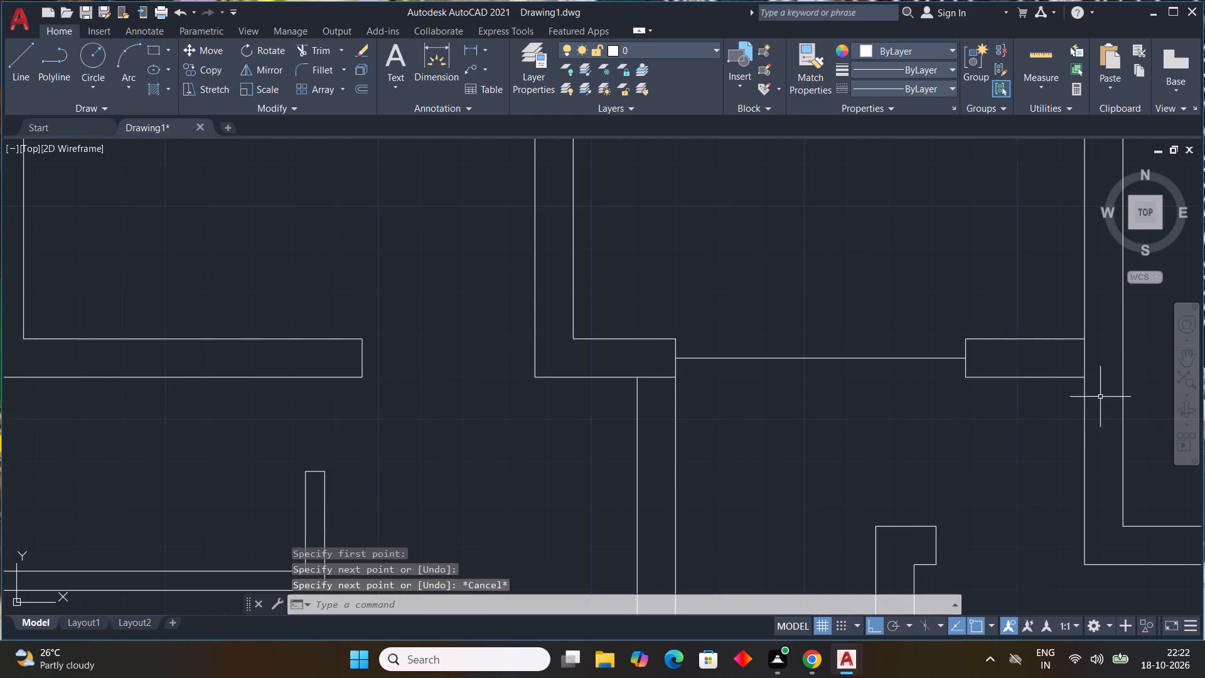
Draw a short vertical line upward from the midpoint of the opening's centre line.
{"action": "scroll", "coordinate": [979, 377], "scroll_direction": "up", "scroll_amount": 2}
{"action": "scroll", "coordinate": [979, 377], "scroll_direction": "down", "scroll_amount": 1}
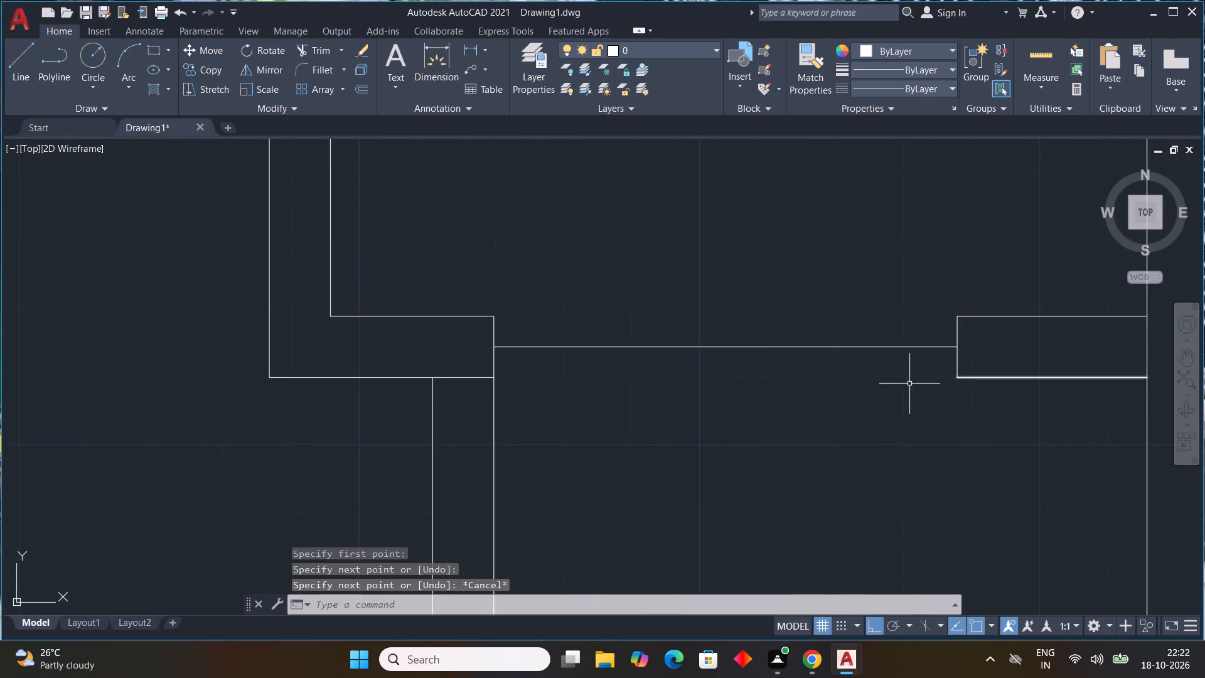
{"action": "key", "text": "l"}
{"action": "key", "text": "space"}
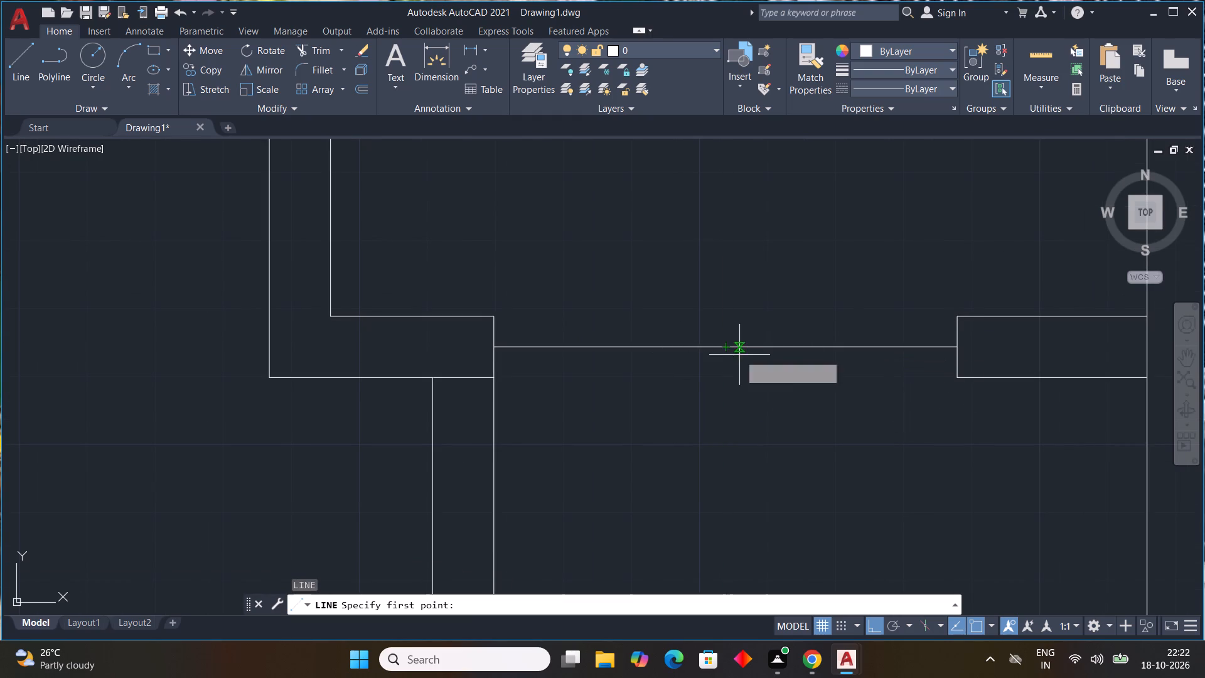
{"action": "left_click", "coordinate": [722, 348]}
{"action": "left_click", "coordinate": [717, 301]}
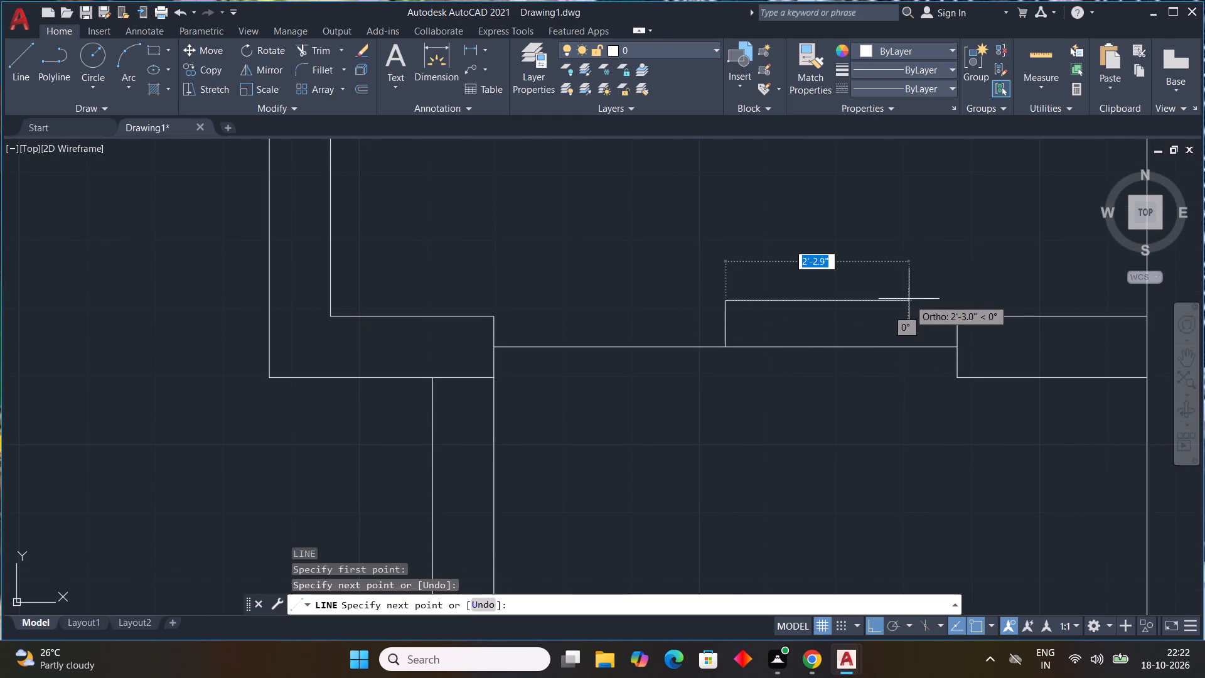
{"action": "key", "text": "Escape"}
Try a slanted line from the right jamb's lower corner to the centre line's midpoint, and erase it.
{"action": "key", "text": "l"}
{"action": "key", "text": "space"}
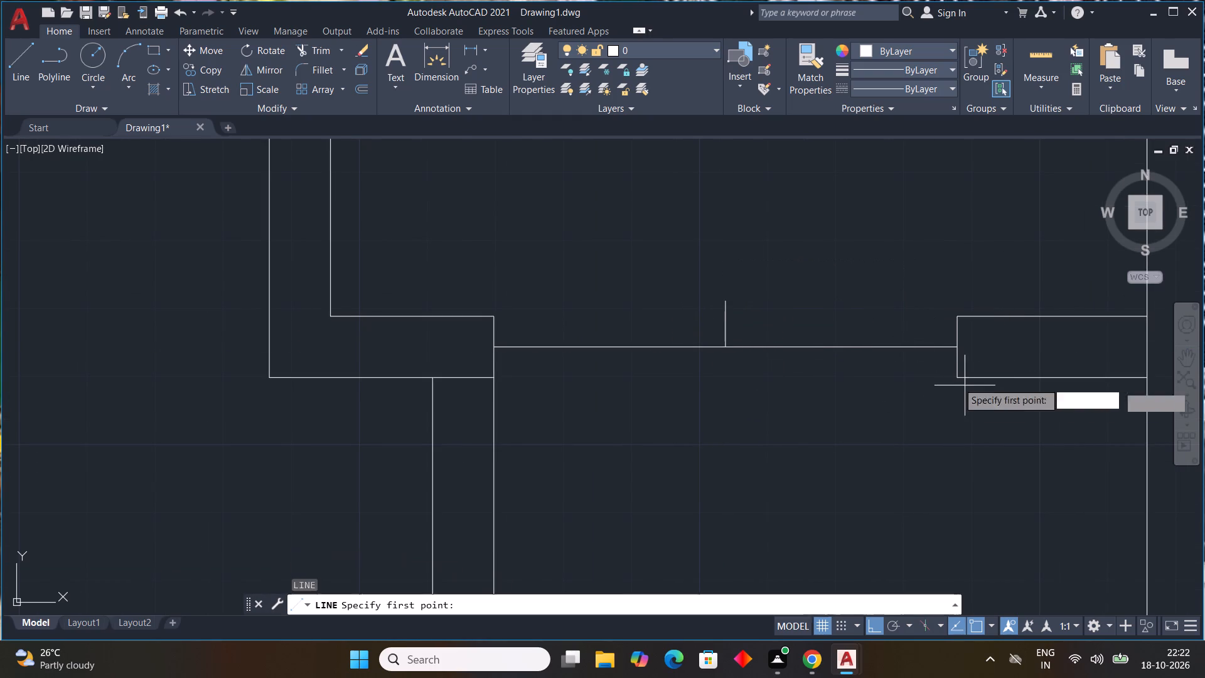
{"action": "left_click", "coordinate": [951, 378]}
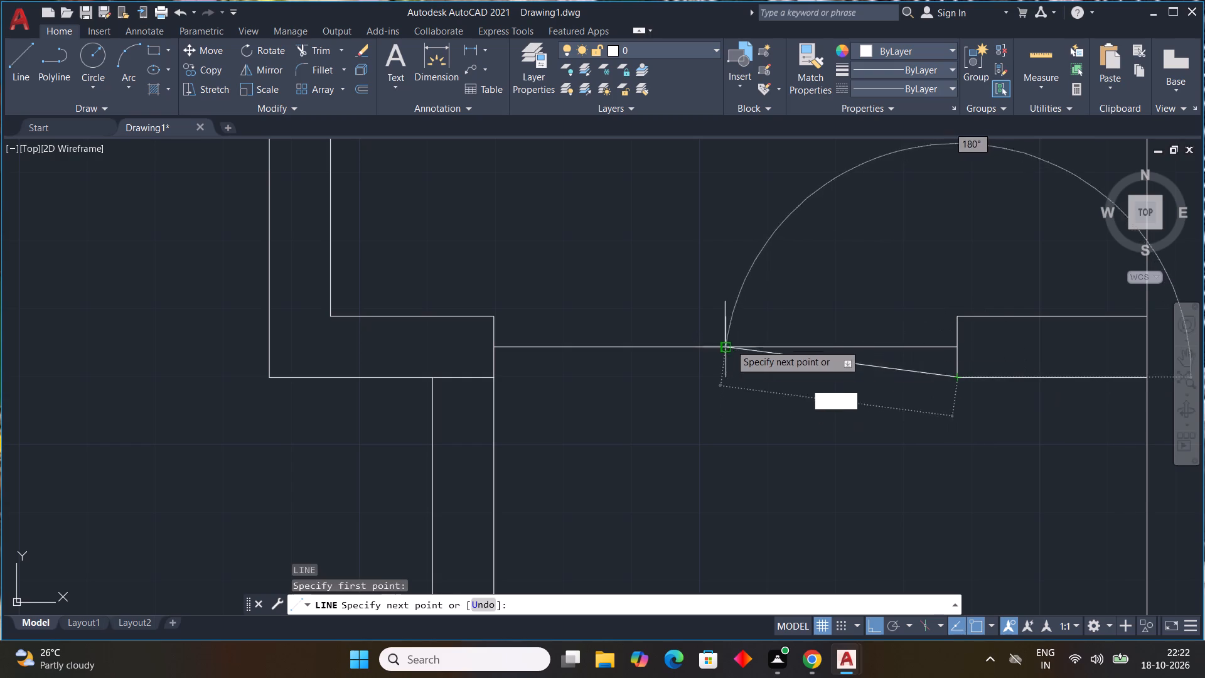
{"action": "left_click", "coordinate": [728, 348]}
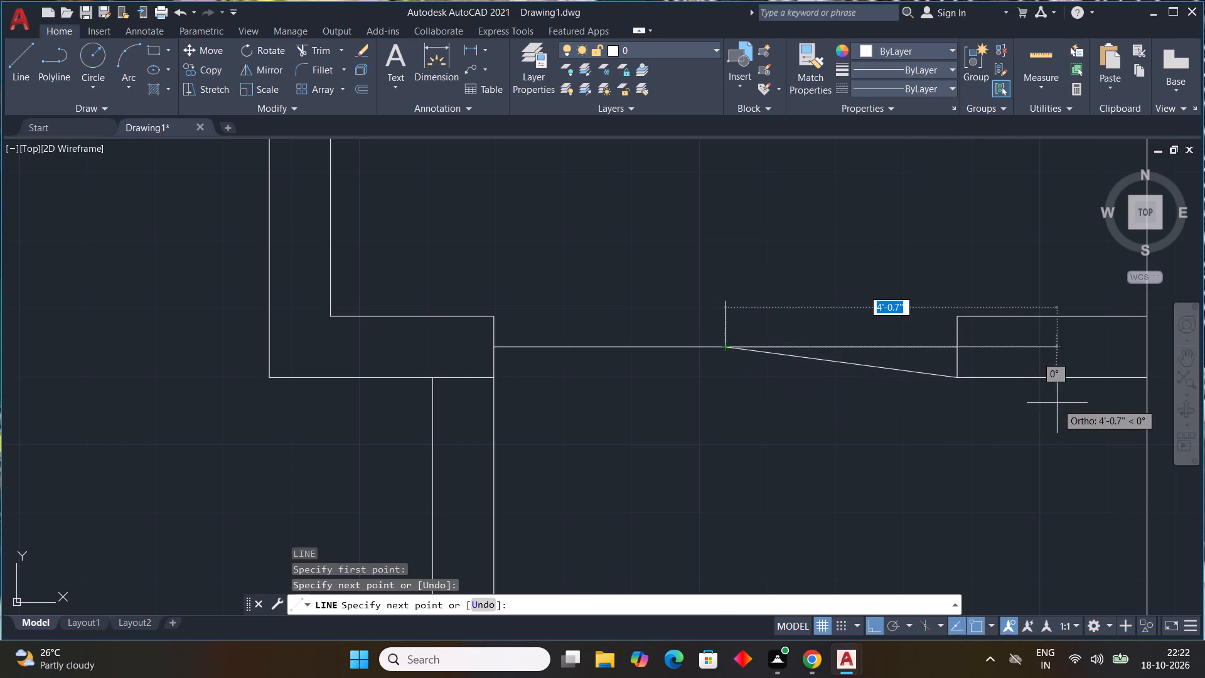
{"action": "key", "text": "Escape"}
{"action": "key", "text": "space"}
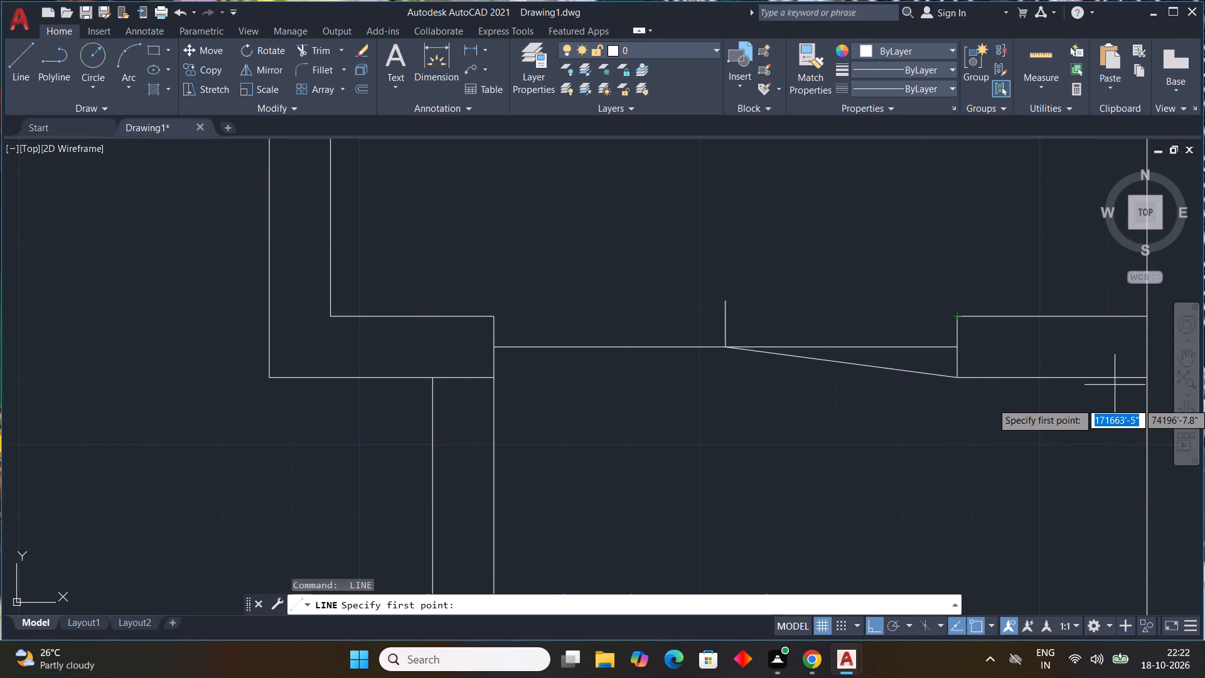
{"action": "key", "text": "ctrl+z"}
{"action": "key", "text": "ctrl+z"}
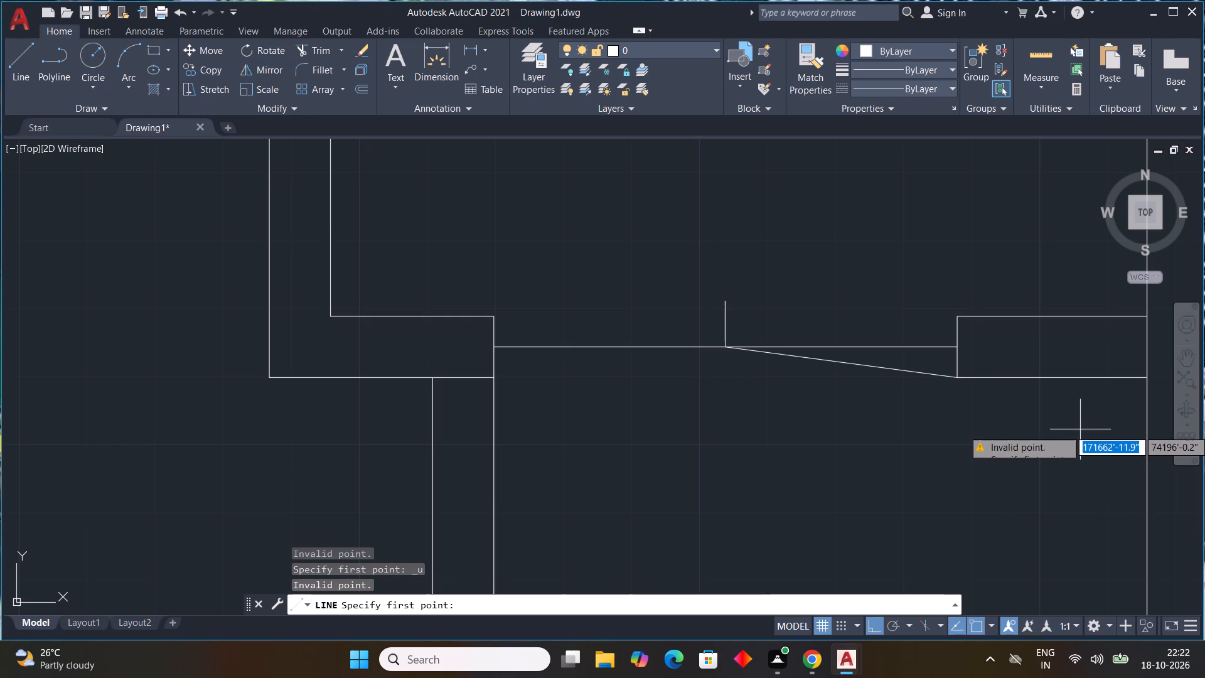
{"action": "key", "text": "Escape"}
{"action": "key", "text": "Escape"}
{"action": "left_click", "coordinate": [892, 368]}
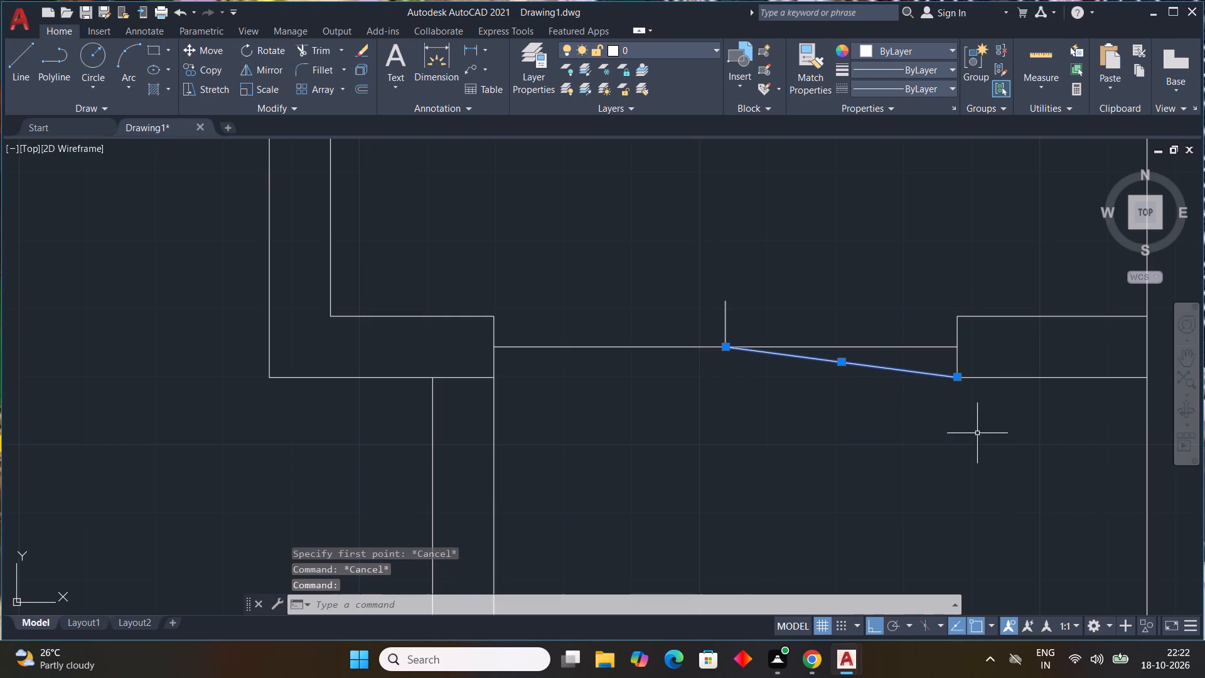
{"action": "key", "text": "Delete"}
Draw two slanted lines from the right jamb, one starting below and one above the centre line, meeting at its midpoint.
{"action": "type", "text": "L"}
{"action": "key", "text": "space"}
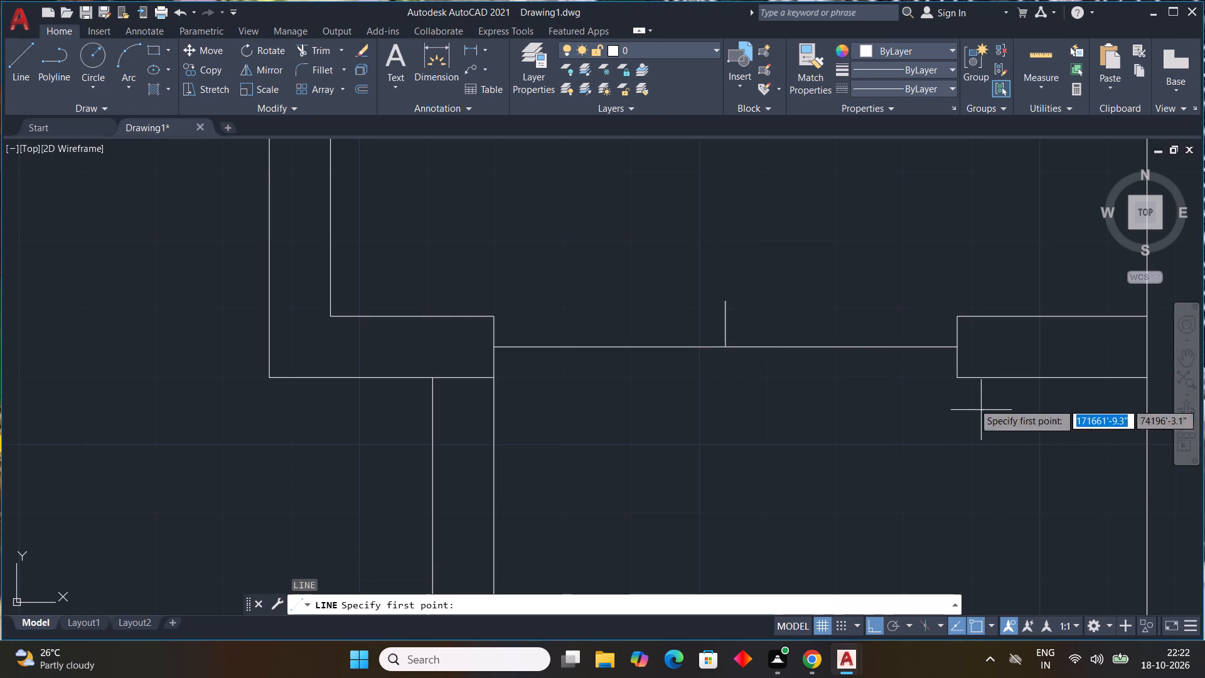
{"action": "left_click", "coordinate": [956, 364]}
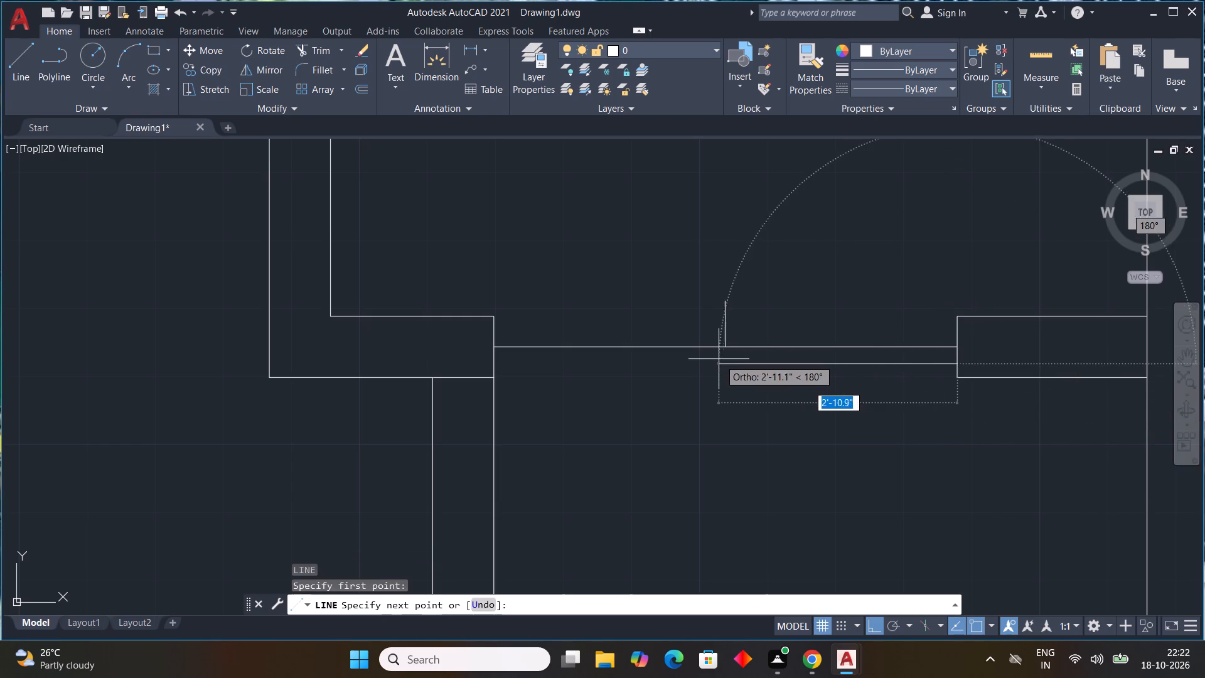
{"action": "left_click", "coordinate": [727, 348]}
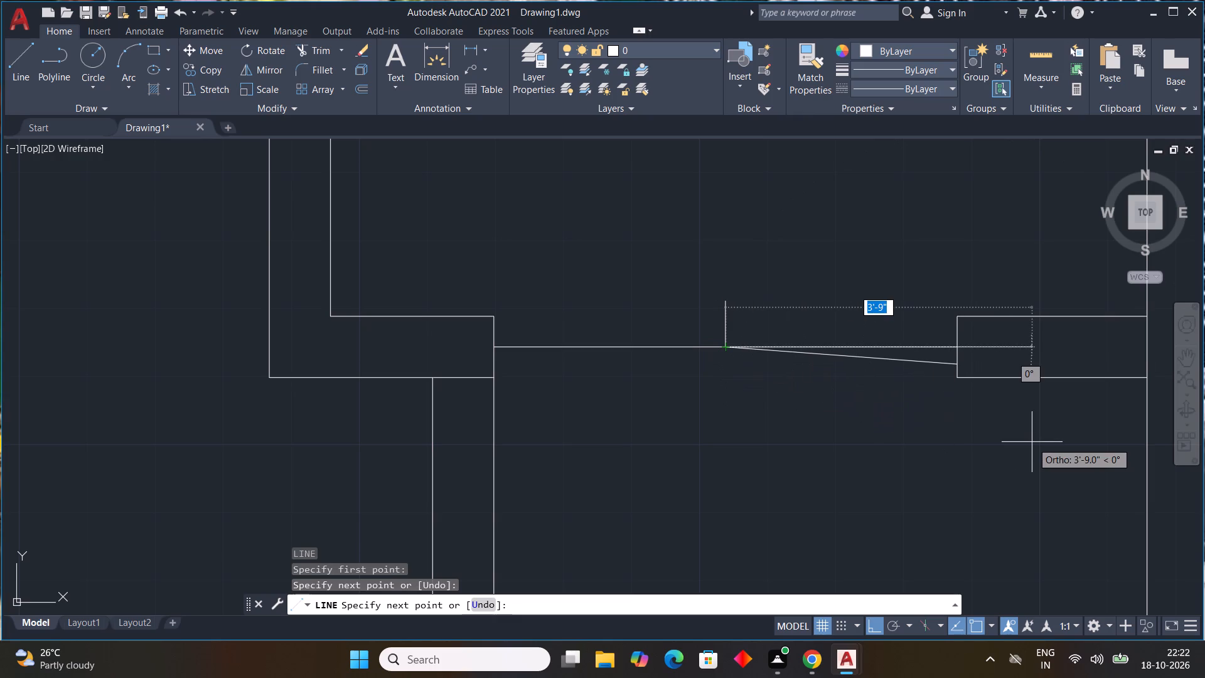
{"action": "key", "text": "Escape"}
{"action": "type", "text": "L"}
{"action": "key", "text": "space"}
{"action": "scroll", "coordinate": [959, 341], "scroll_direction": "up", "scroll_amount": 2}
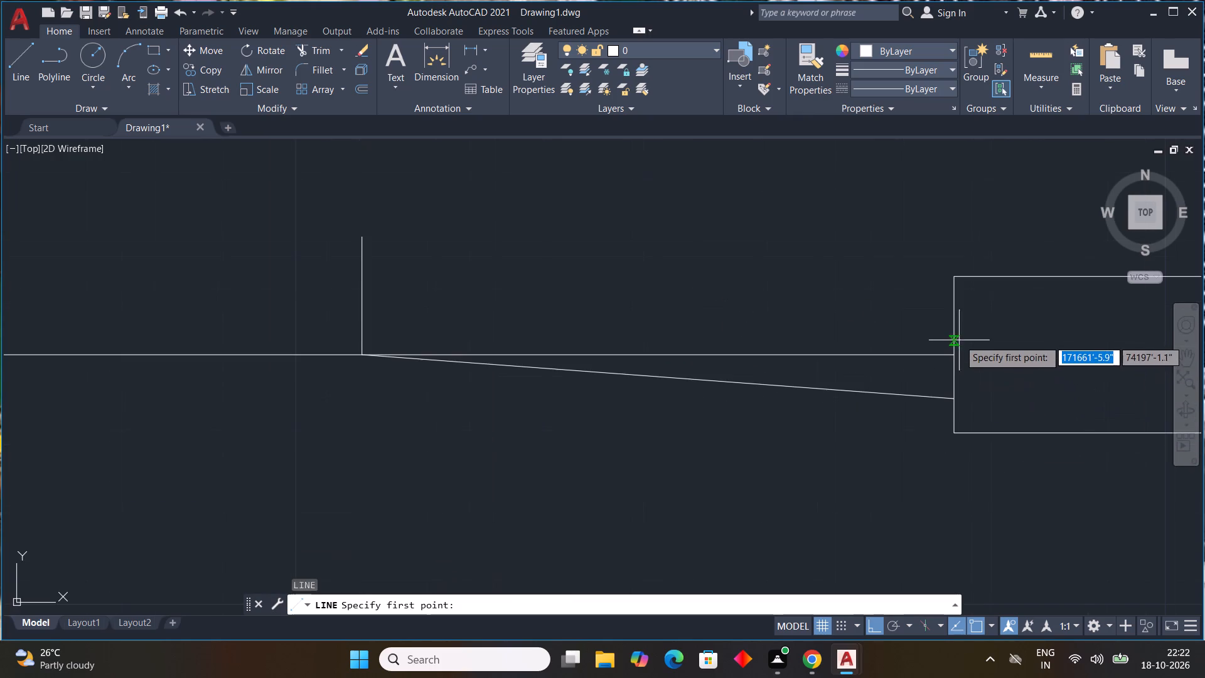
{"action": "left_click", "coordinate": [955, 315]}
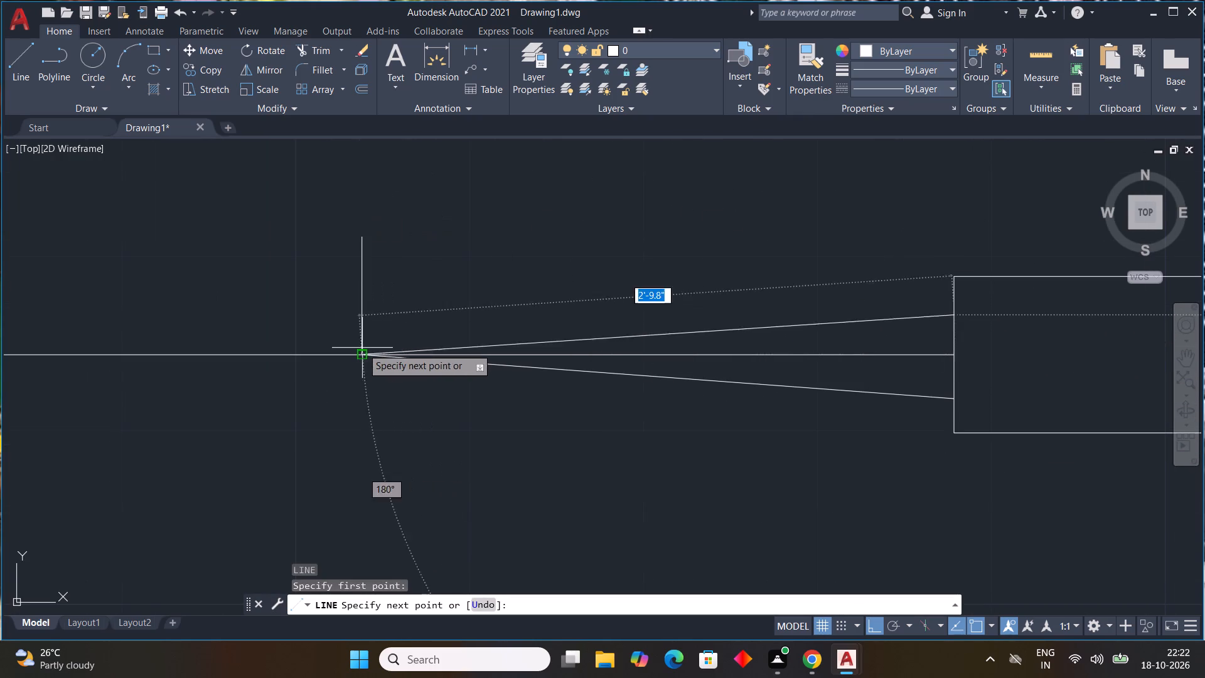
{"action": "left_click", "coordinate": [362, 348]}
{"action": "scroll", "coordinate": [1020, 407], "scroll_direction": "down", "scroll_amount": 3}
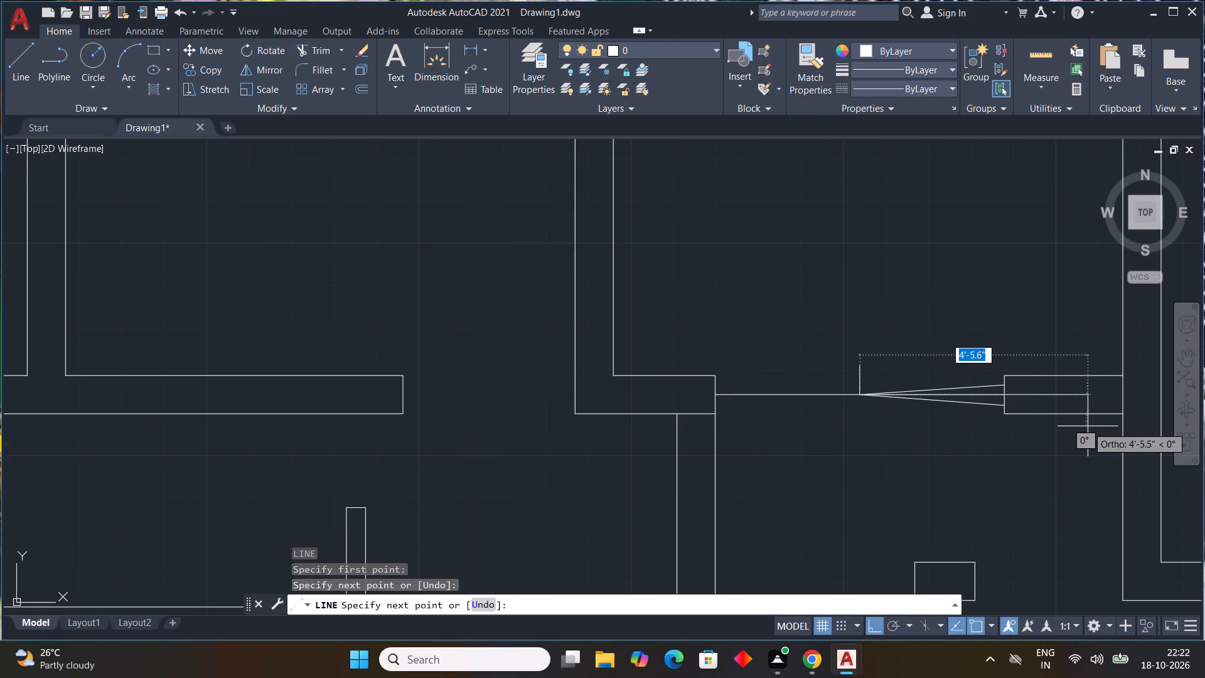
{"action": "key", "text": "Escape"}
Draw a slanted line from the left jamb, starting slightly below the centre line, to the centre line's midpoint.
{"action": "type", "text": "L"}
{"action": "key", "text": "space"}
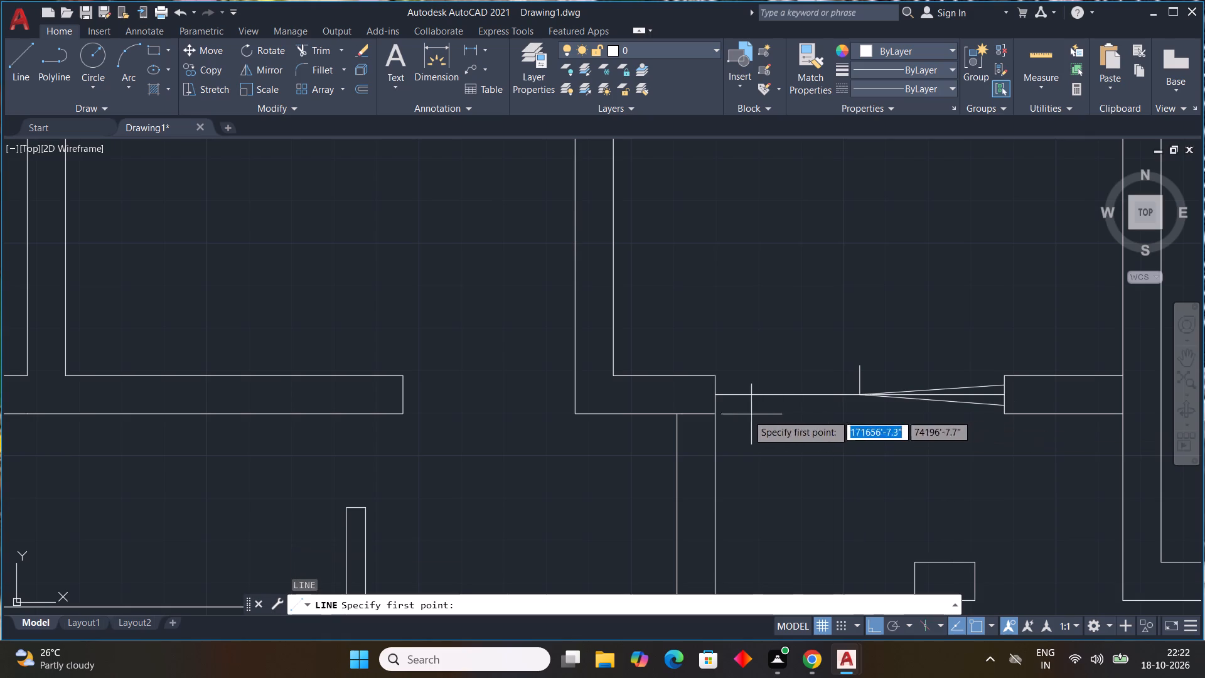
{"action": "scroll", "coordinate": [773, 400], "scroll_direction": "up", "scroll_amount": 2}
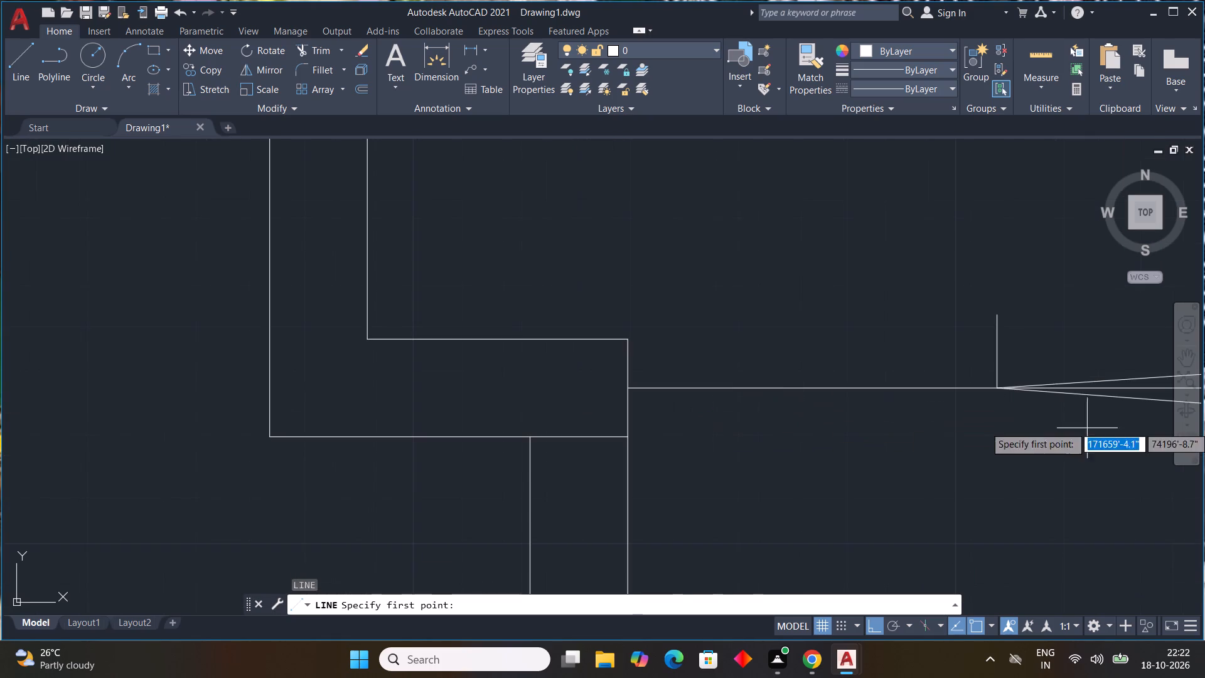
{"action": "middle_click_drag", "start_coordinate": [1003, 439], "coordinate": [544, 406]}
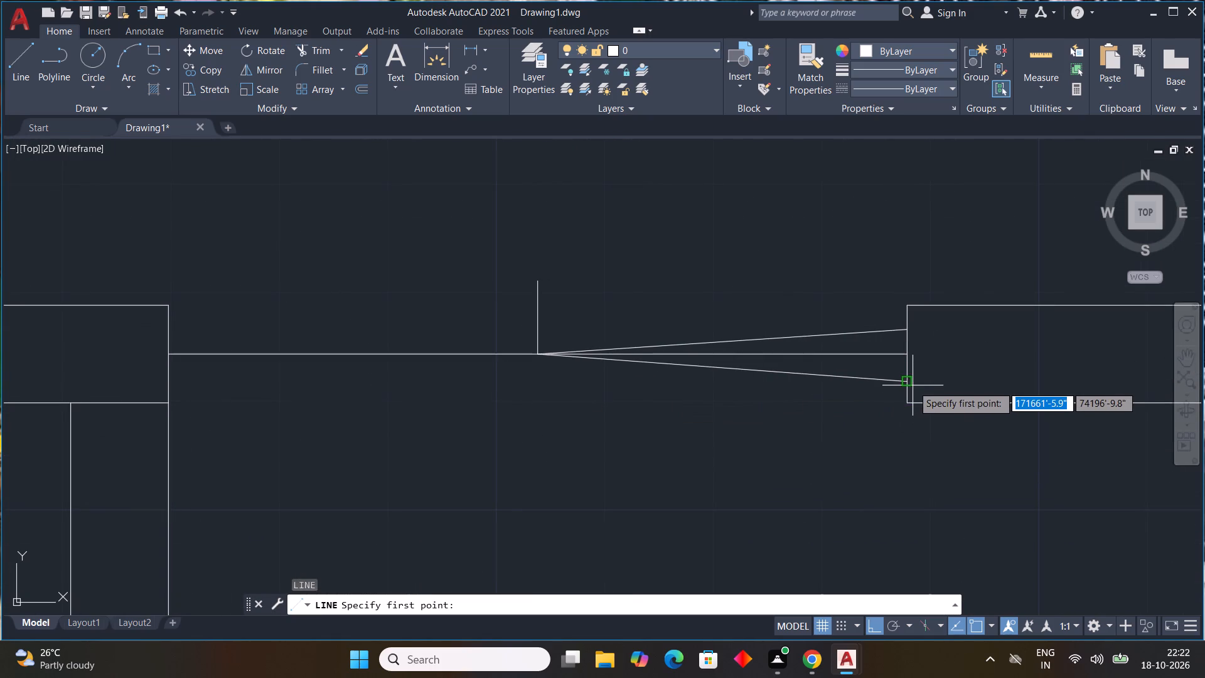
{"action": "middle_click_drag", "start_coordinate": [726, 394], "coordinate": [857, 403]}
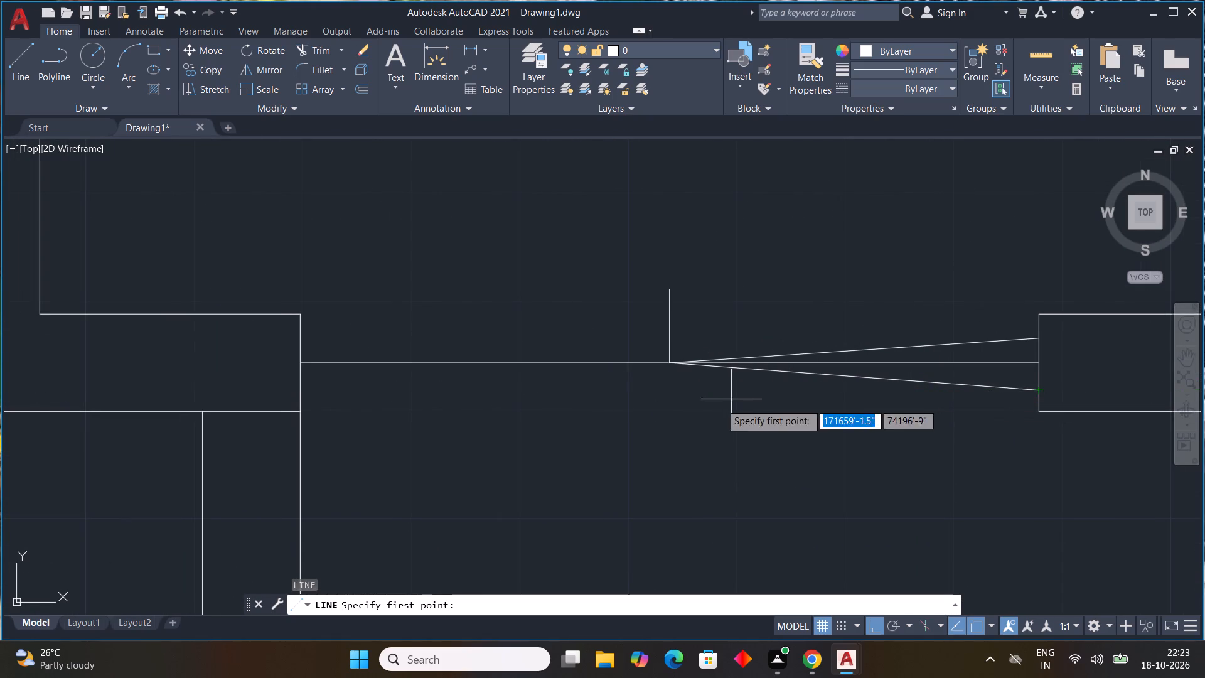
{"action": "left_click", "coordinate": [303, 389]}
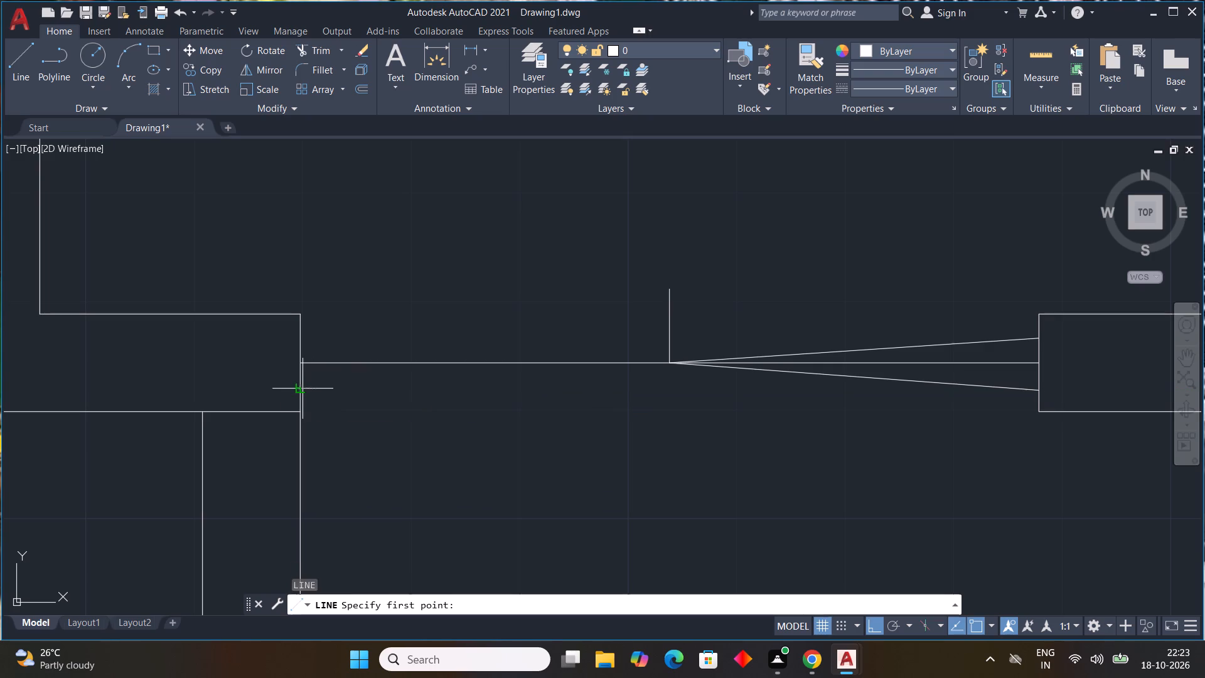
{"action": "left_click", "coordinate": [670, 365]}
{"action": "key", "text": "Escape"}
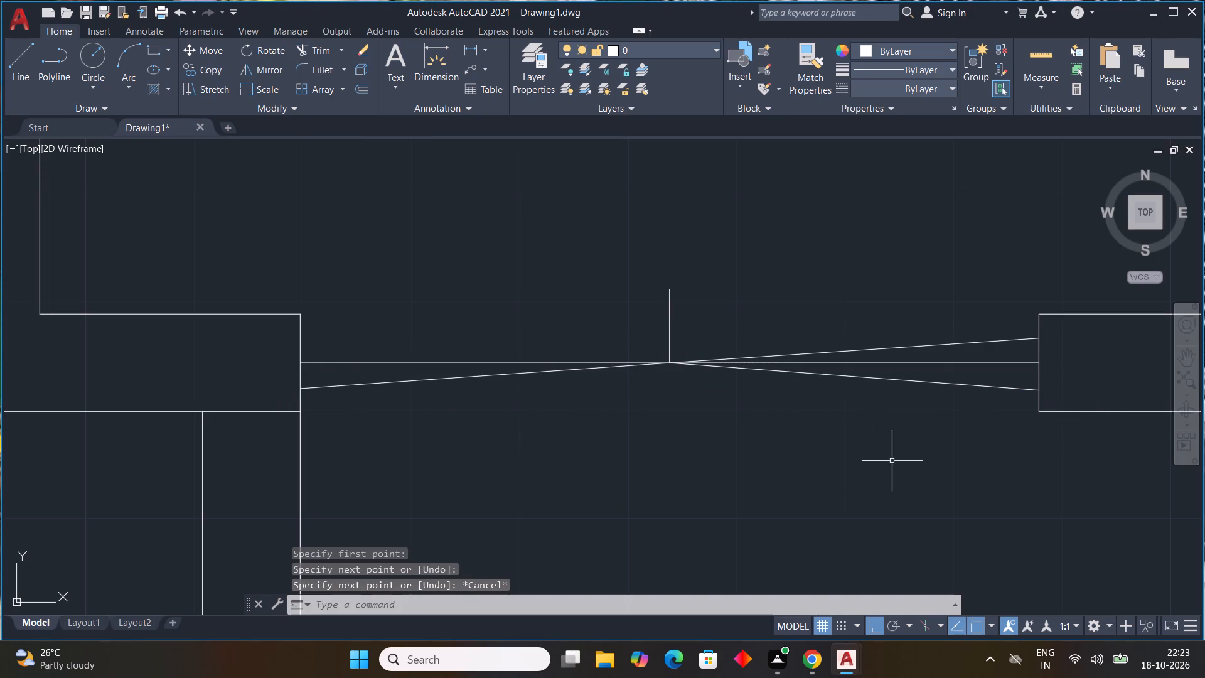
Draw a slanted line from the left jamb, starting slightly above the centre line, to the centre line's midpoint.
{"action": "key", "text": "l"}
{"action": "key", "text": "space"}
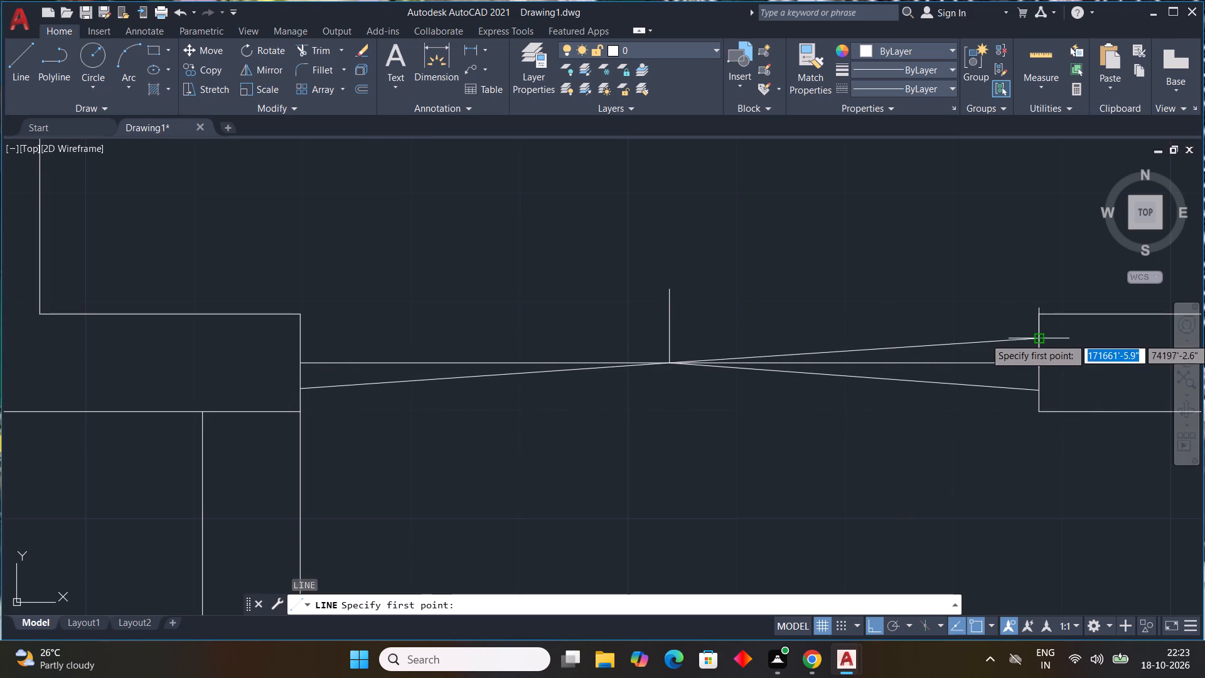
{"action": "left_click", "coordinate": [303, 340]}
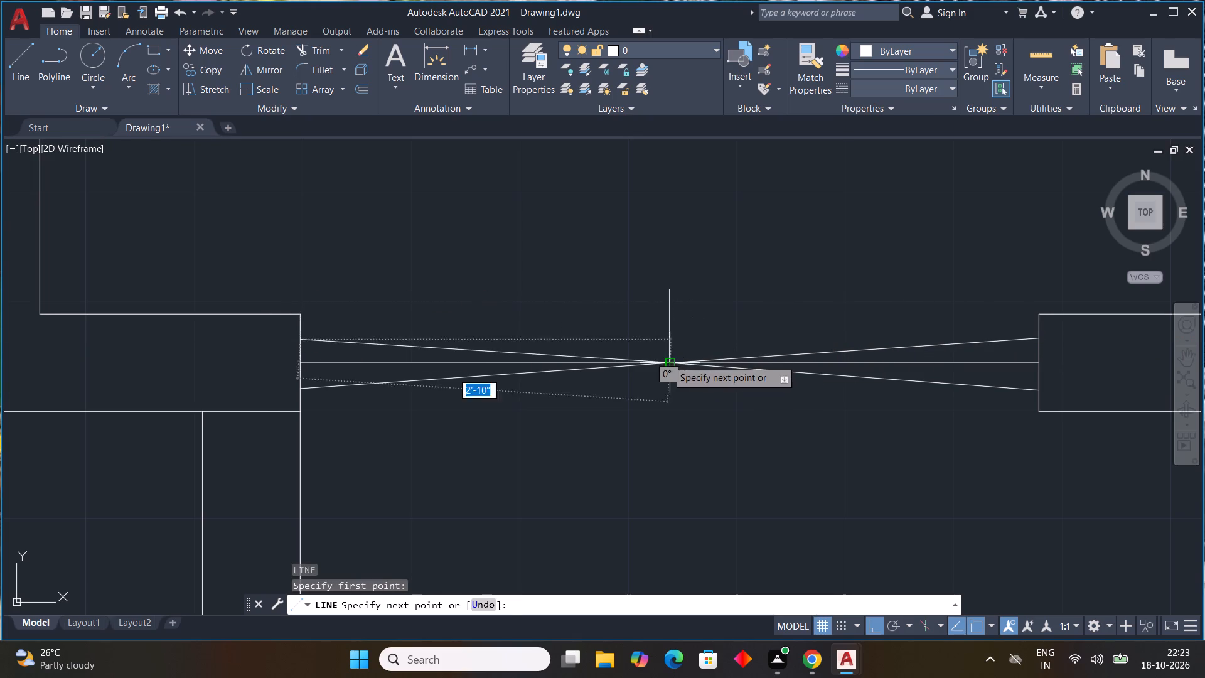
{"action": "left_click", "coordinate": [667, 360]}
{"action": "key", "text": "Escape"}
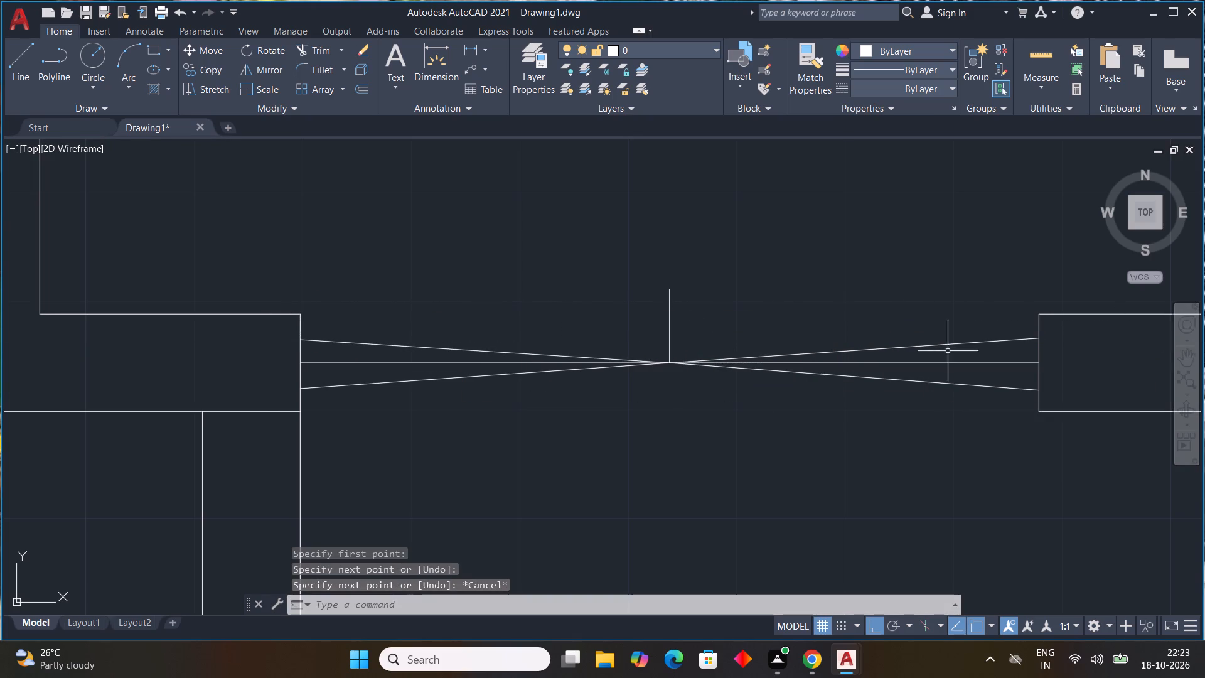
Trim away the short vertical line and both halves of the opening's centre line, leaving only the crossing slanted lines.
{"action": "type", "text": "TR"}
{"action": "key", "text": "space"}
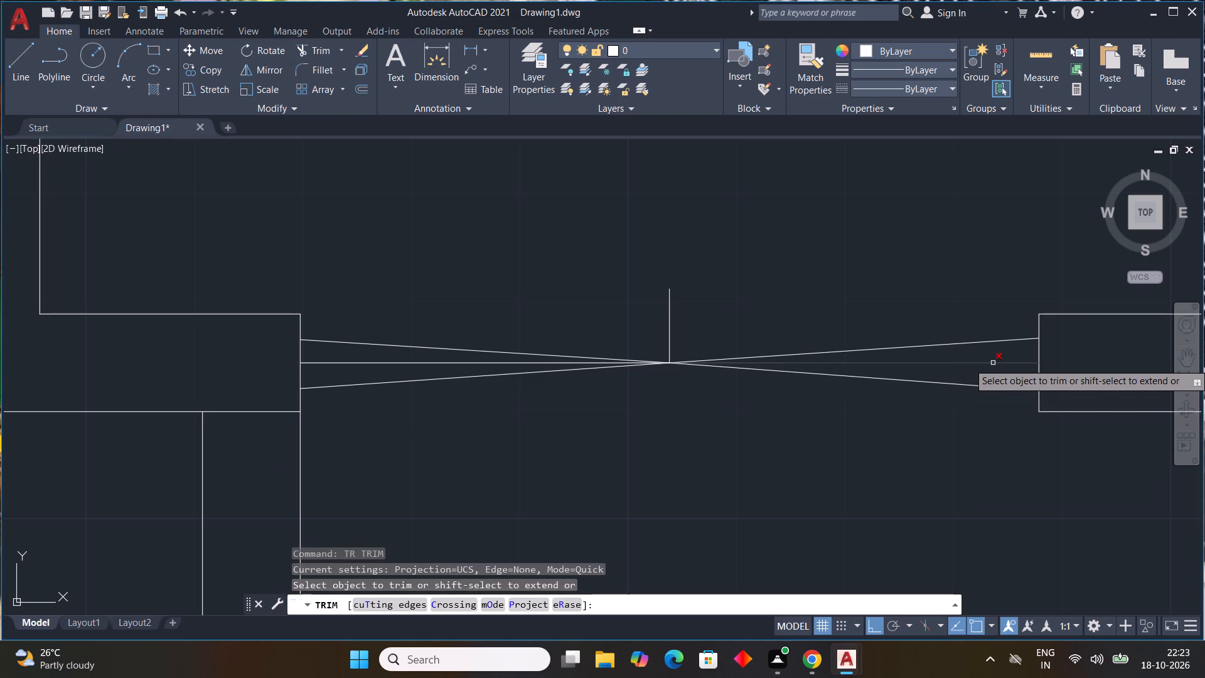
{"action": "scroll", "coordinate": [993, 363], "scroll_direction": "down", "scroll_amount": 1}
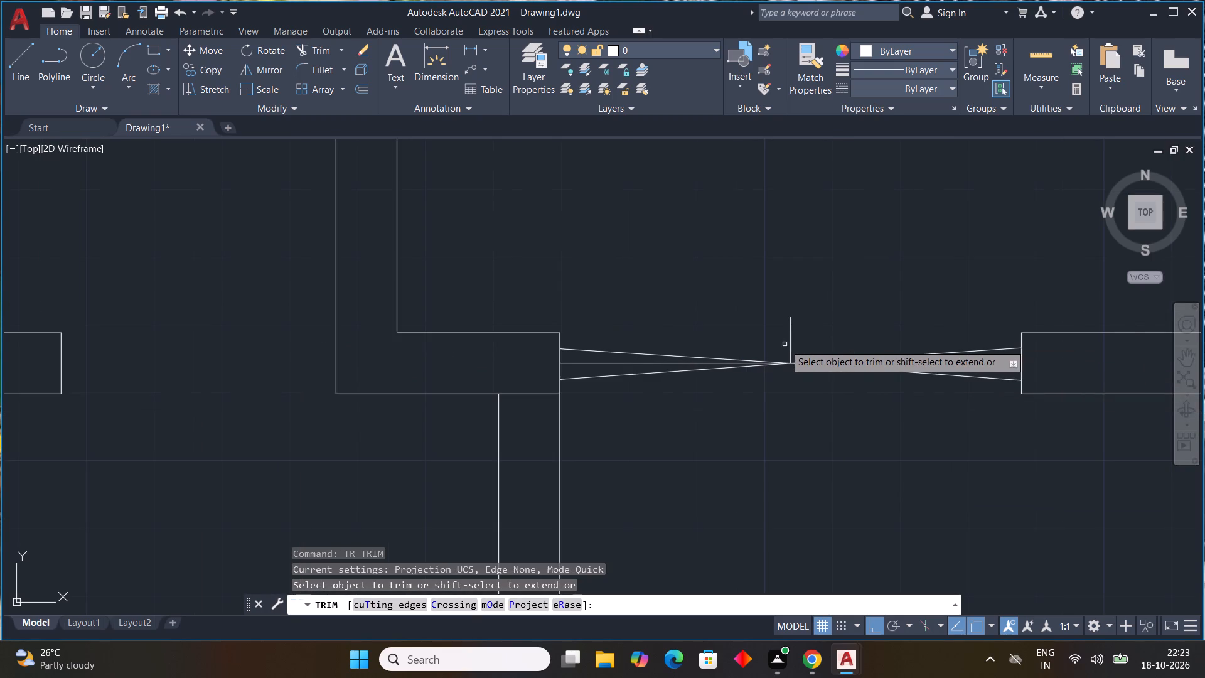
{"action": "left_click", "coordinate": [792, 343]}
{"action": "middle_click_drag", "start_coordinate": [878, 439], "coordinate": [832, 478]}
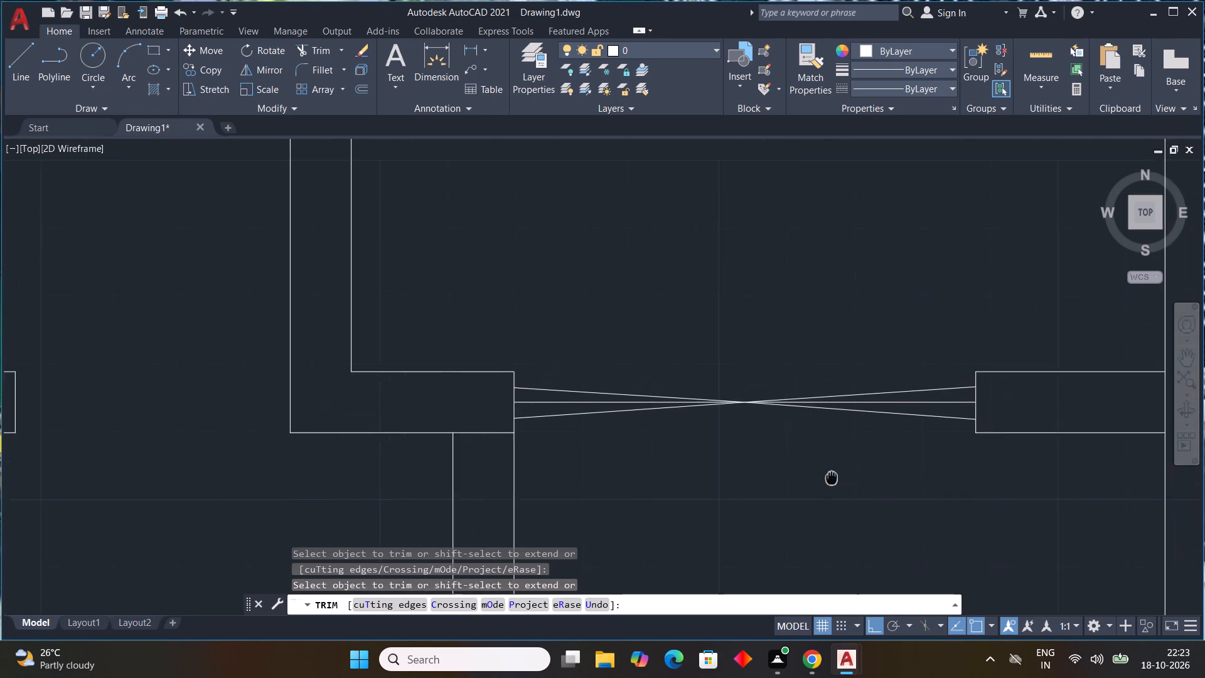
{"action": "middle_click_drag", "start_coordinate": [832, 478], "coordinate": [816, 475]}
{"action": "left_click", "coordinate": [558, 401]}
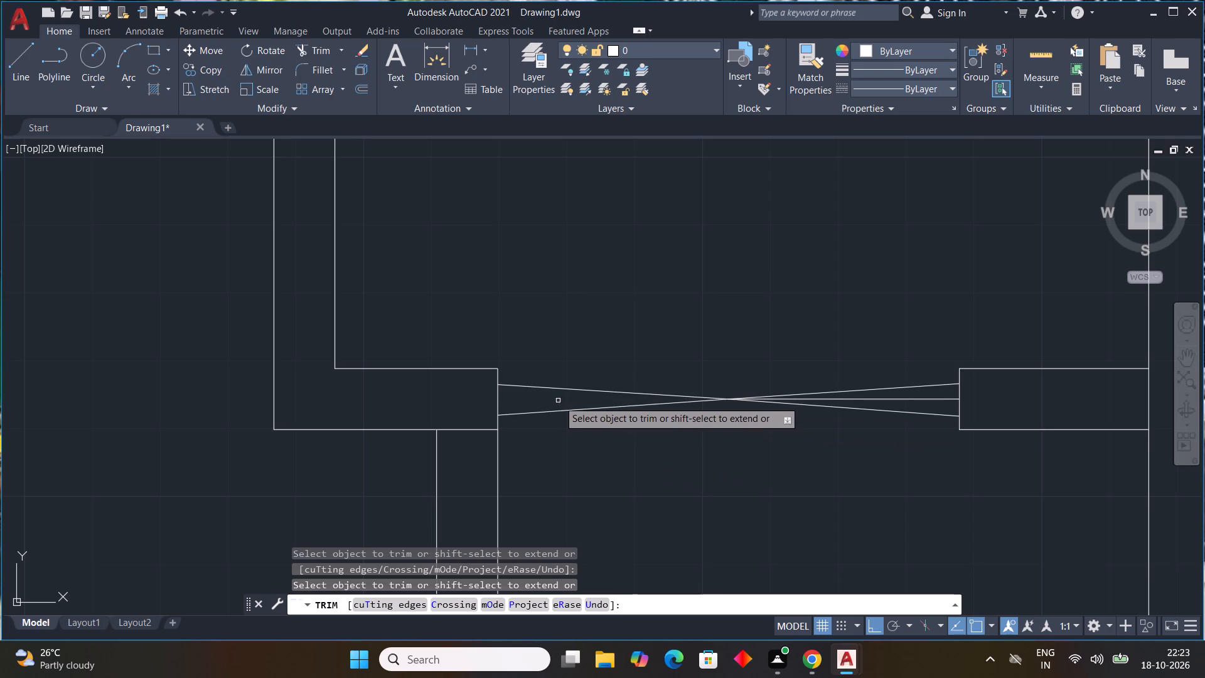
{"action": "left_click", "coordinate": [945, 401]}
{"action": "scroll", "coordinate": [963, 497], "scroll_direction": "down", "scroll_amount": 1}
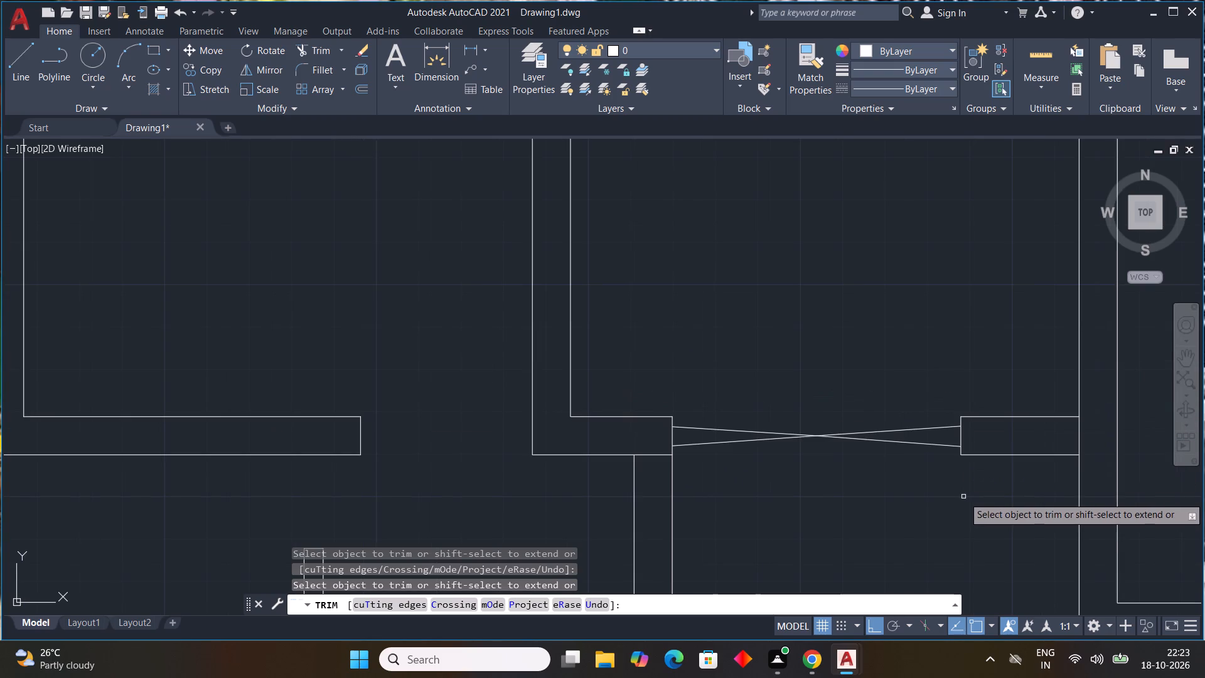
{"action": "key", "text": "Escape"}
{"action": "key", "text": "Escape"}
{"action": "key", "text": "Escape"}
{"action": "key", "text": "Escape"}
Trim both faces of the vertical wall below the crossed opening's left jamb, down to the short line across that wall.
{"action": "middle_click_drag", "start_coordinate": [977, 487], "coordinate": [968, 488]}
{"action": "scroll", "coordinate": [977, 487], "scroll_direction": "down", "scroll_amount": 1}
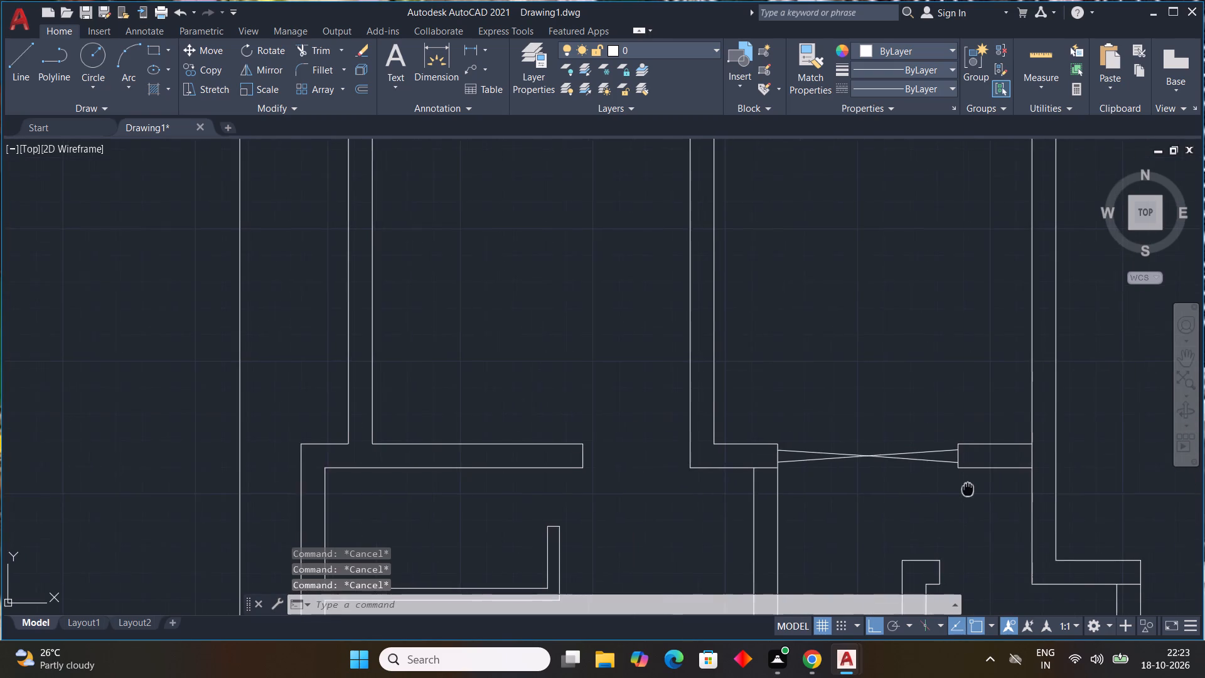
{"action": "middle_click_drag", "start_coordinate": [968, 488], "coordinate": [964, 485]}
{"action": "scroll", "coordinate": [983, 496], "scroll_direction": "down", "scroll_amount": 1}
{"action": "middle_click_drag", "start_coordinate": [977, 493], "coordinate": [758, 429]}
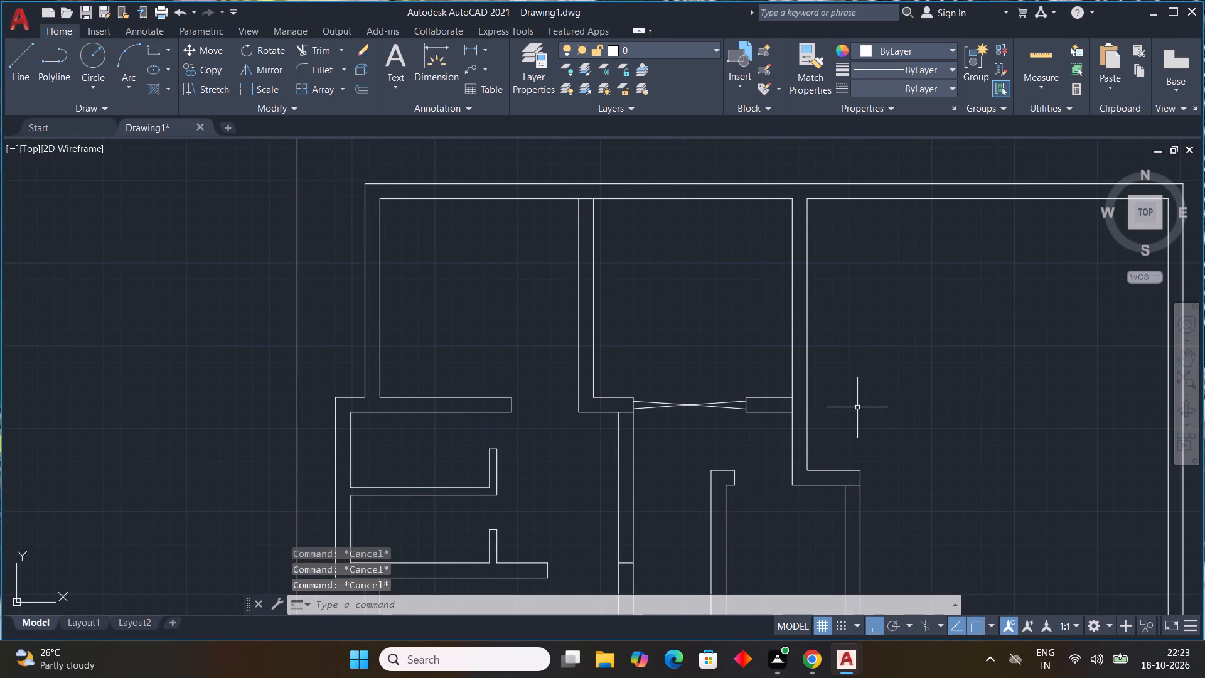
{"action": "scroll", "coordinate": [874, 395], "scroll_direction": "down", "scroll_amount": 1}
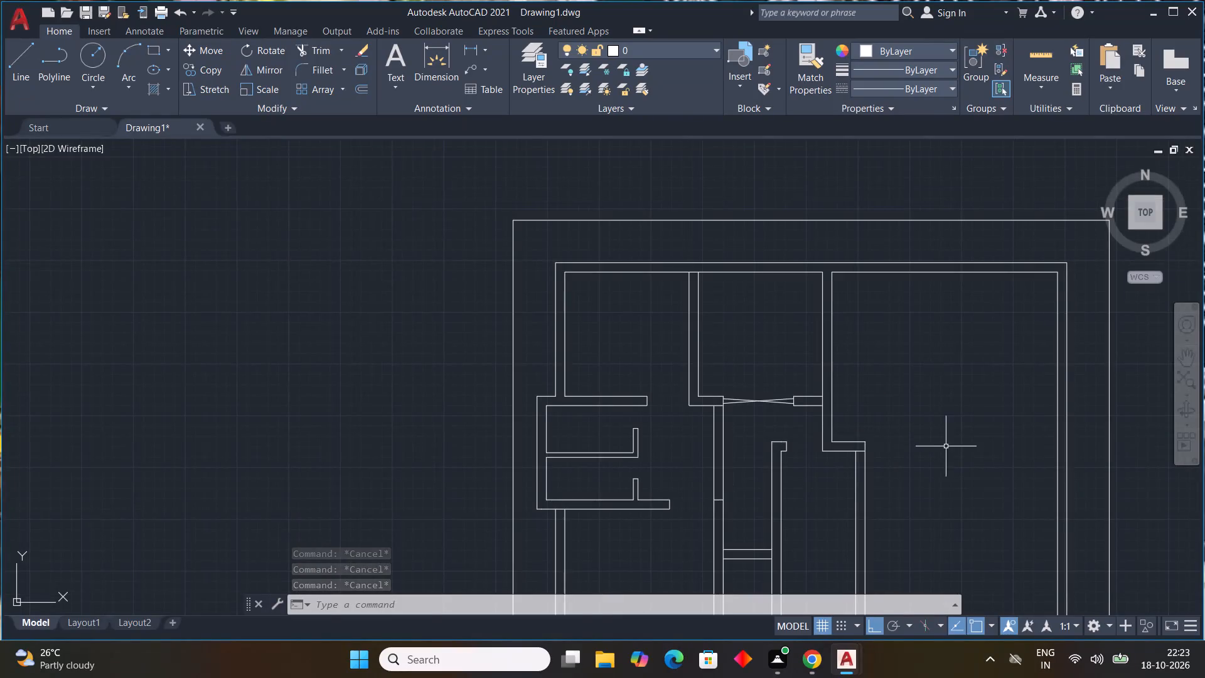
{"action": "middle_click_drag", "start_coordinate": [948, 446], "coordinate": [929, 360]}
{"action": "scroll", "coordinate": [725, 389], "scroll_direction": "up", "scroll_amount": 1}
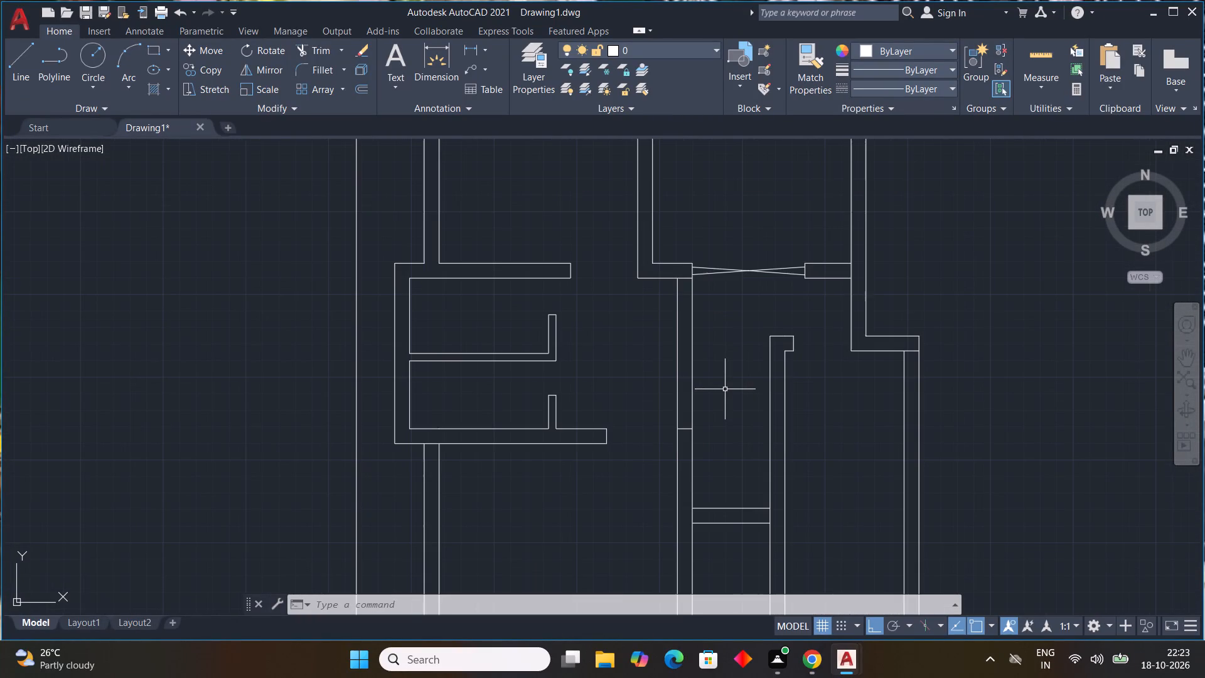
{"action": "key", "text": "t"}
{"action": "type", "text": "R"}
{"action": "key", "text": "space"}
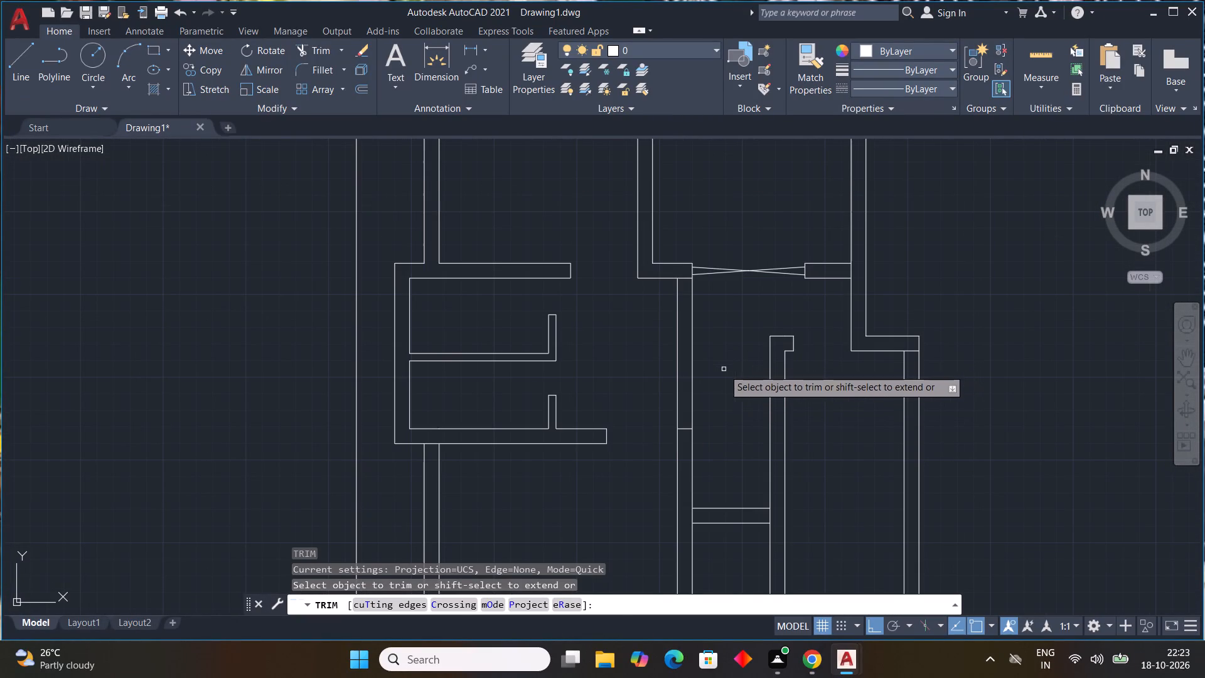
{"action": "left_click_drag", "start_coordinate": [724, 369], "coordinate": [622, 403]}
{"action": "middle_click_drag", "start_coordinate": [736, 457], "coordinate": [732, 350]}
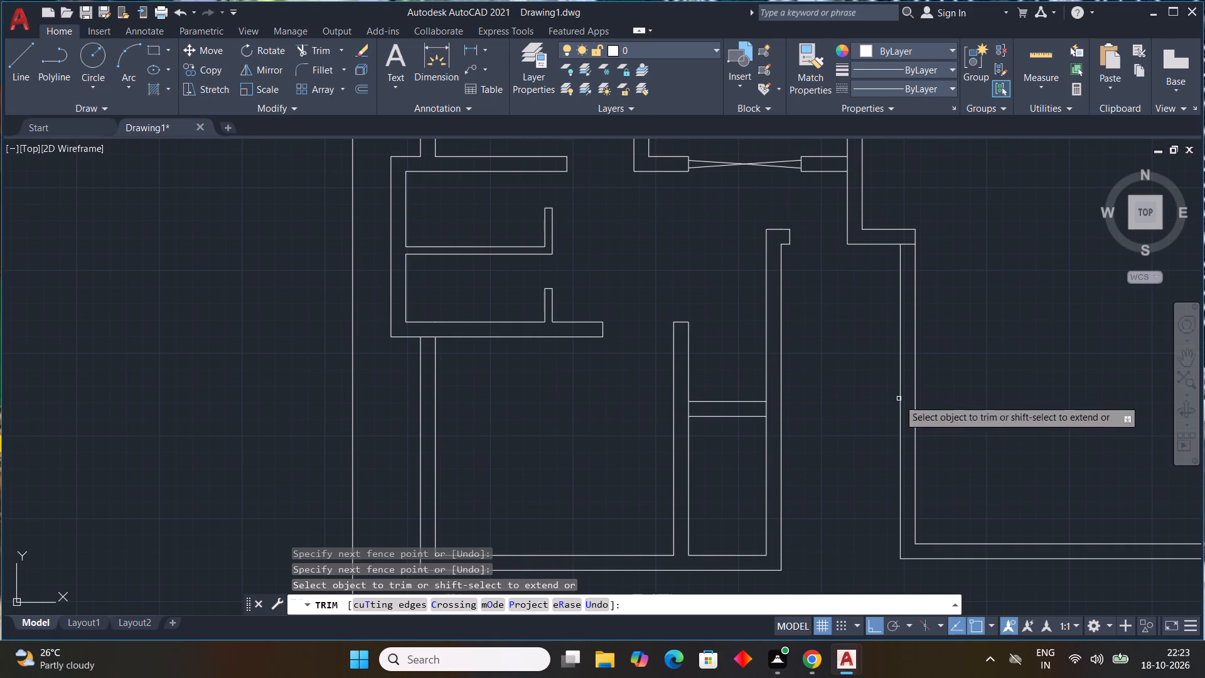
{"action": "key", "text": "Escape"}
{"action": "key", "text": "Escape"}
{"action": "key", "text": "Escape"}
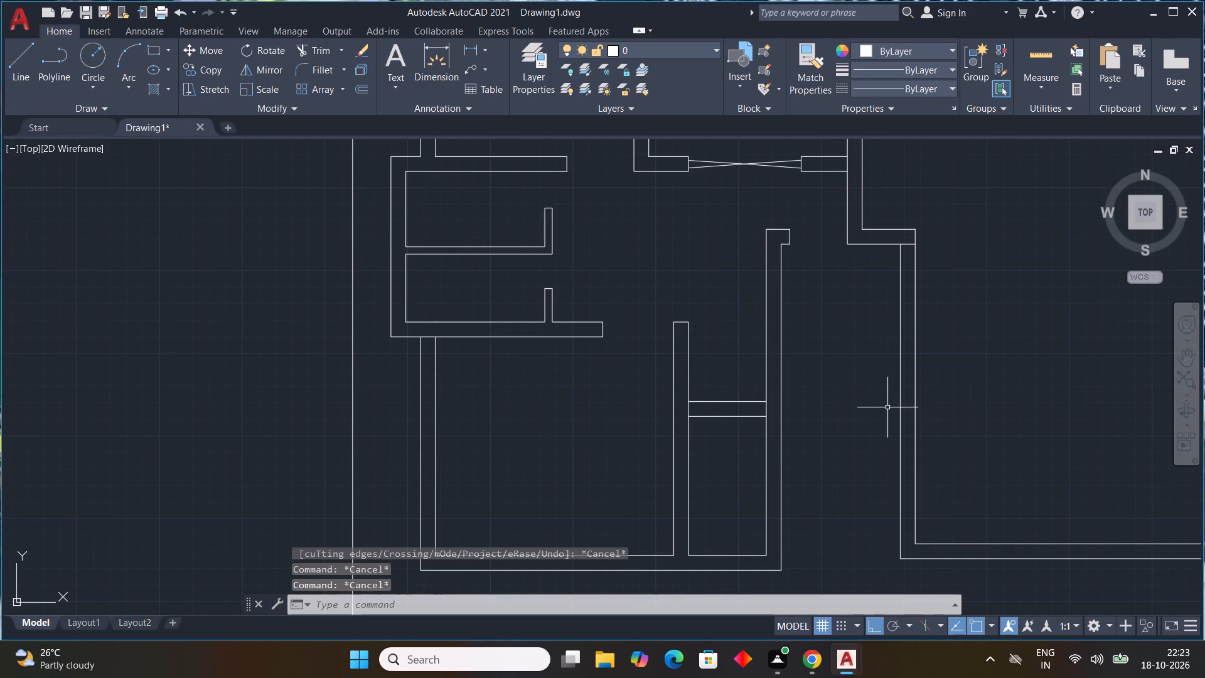
{"action": "key", "text": "Escape"}
{"action": "key", "text": "Escape"}
Draw two short lines across the shortened vertical wall, one extending the horizontal partition's lower face and one farther down.
{"action": "type", "text": "L"}
{"action": "key", "text": "space"}
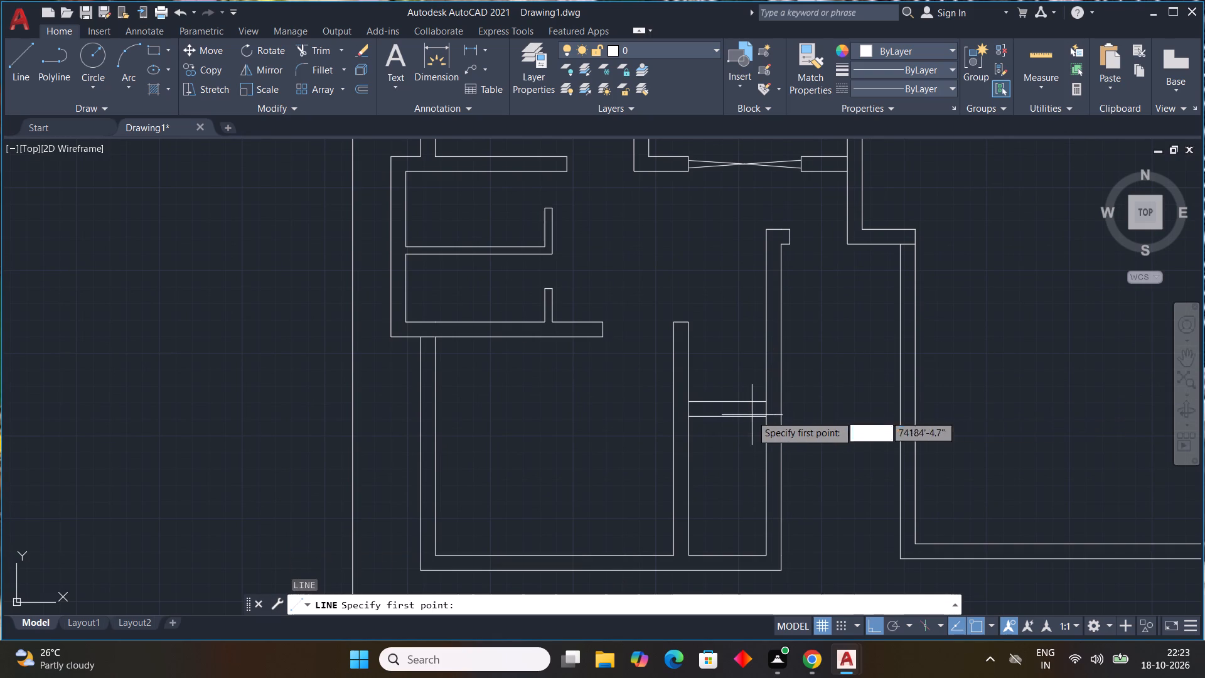
{"action": "left_click", "coordinate": [691, 418]}
{"action": "left_click", "coordinate": [670, 419]}
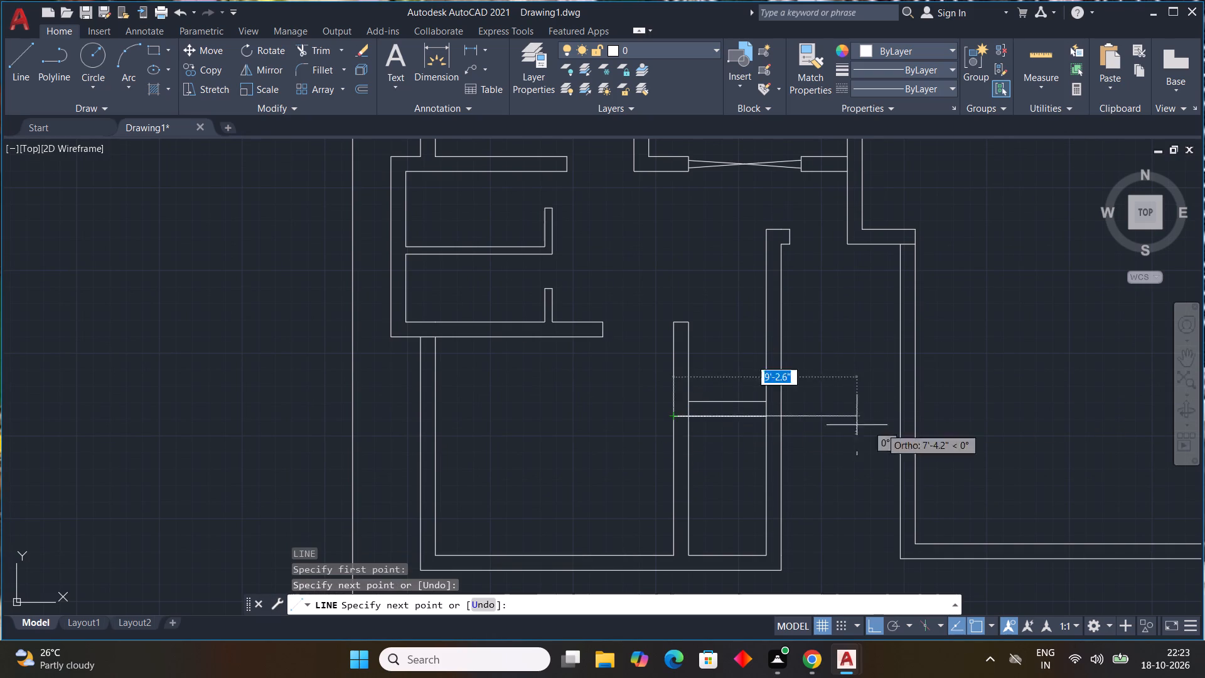
{"action": "key", "text": "Escape"}
{"action": "key", "text": "space"}
{"action": "scroll", "coordinate": [678, 434], "scroll_direction": "up", "scroll_amount": 1}
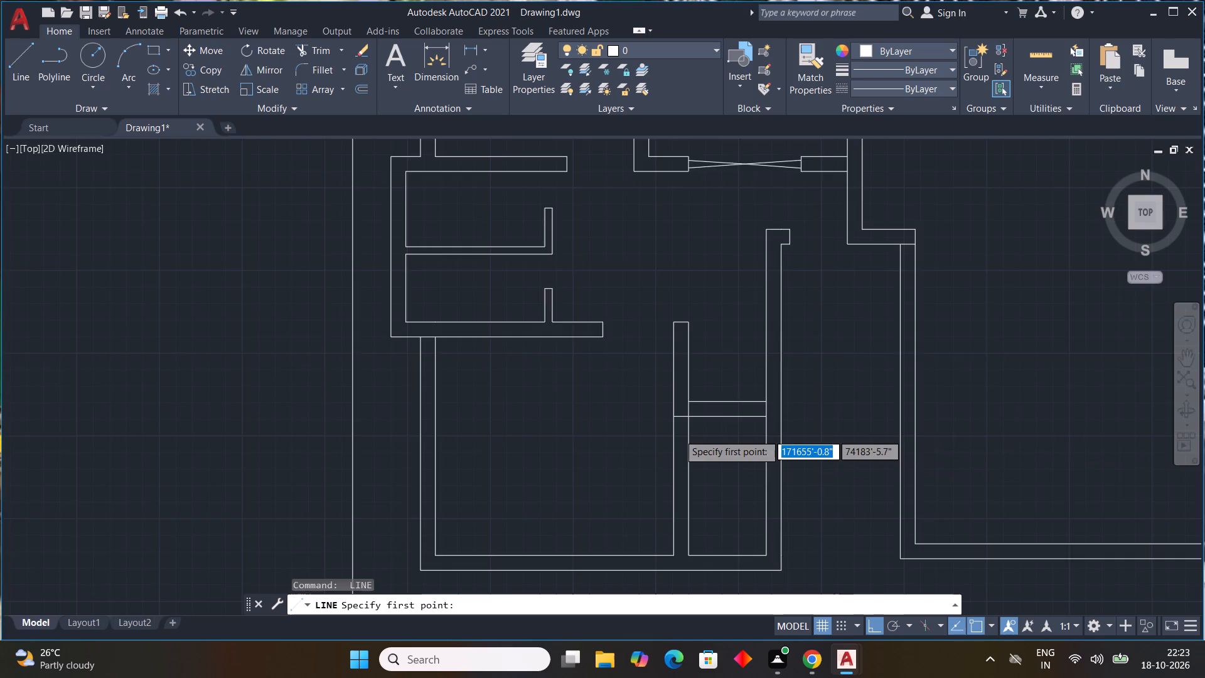
{"action": "scroll", "coordinate": [678, 434], "scroll_direction": "up", "scroll_amount": 1}
{"action": "middle_click_drag", "start_coordinate": [683, 422], "coordinate": [731, 296]}
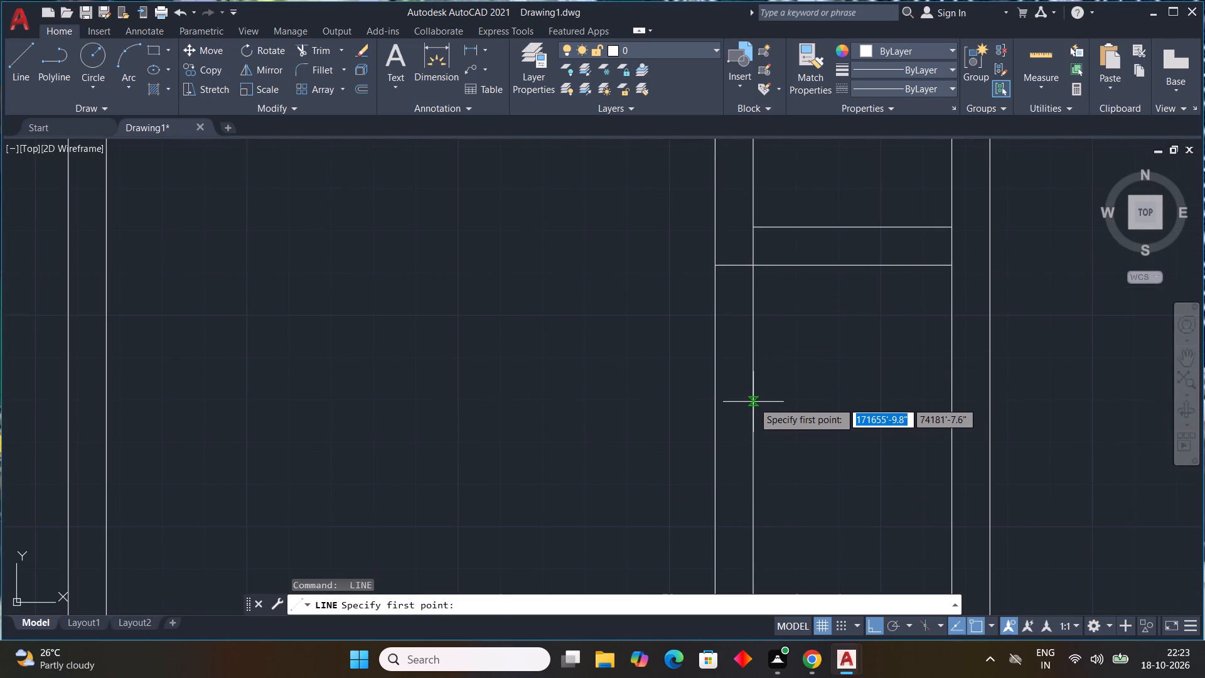
{"action": "left_click", "coordinate": [753, 402]}
{"action": "left_click", "coordinate": [714, 406]}
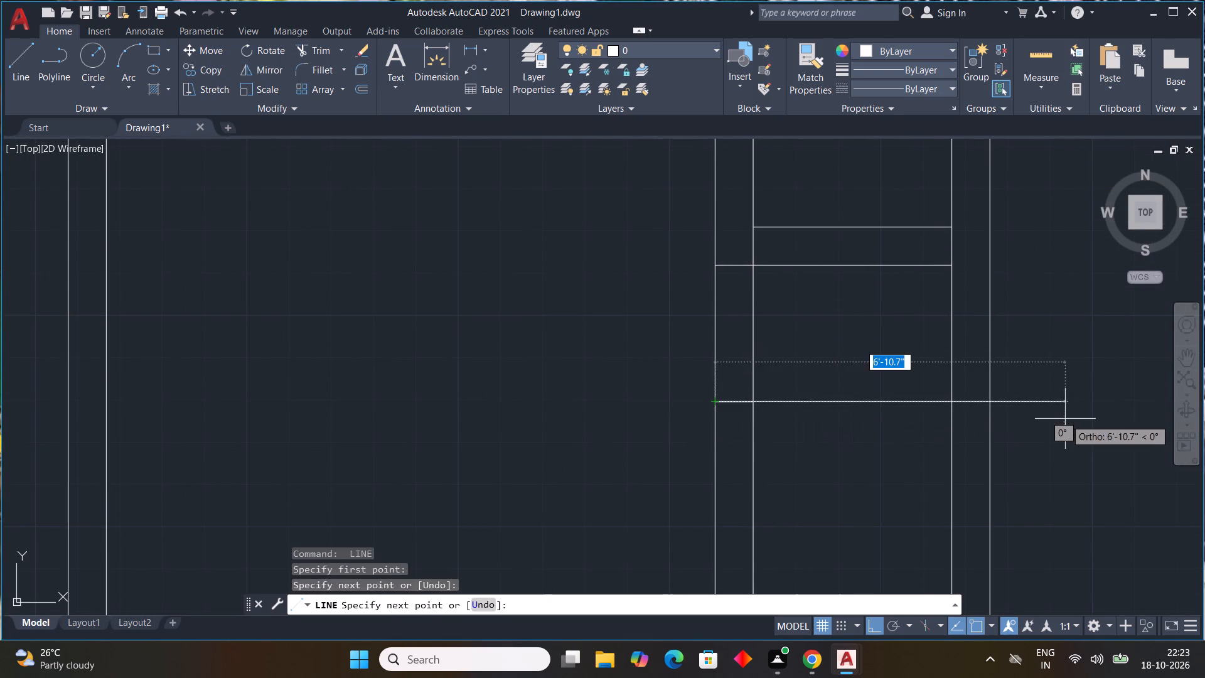
{"action": "key", "text": "Escape"}
Trim both wall faces between the two short cross lines to cut a door opening below the partition.
{"action": "type", "text": "TR"}
{"action": "key", "text": "space"}
{"action": "left_click_drag", "start_coordinate": [609, 316], "coordinate": [873, 369]}
Trim the leftover wall-face segments where the horizontal partition meets the vertical walls at both ends.
{"action": "scroll", "coordinate": [873, 369], "scroll_direction": "down", "scroll_amount": 2}
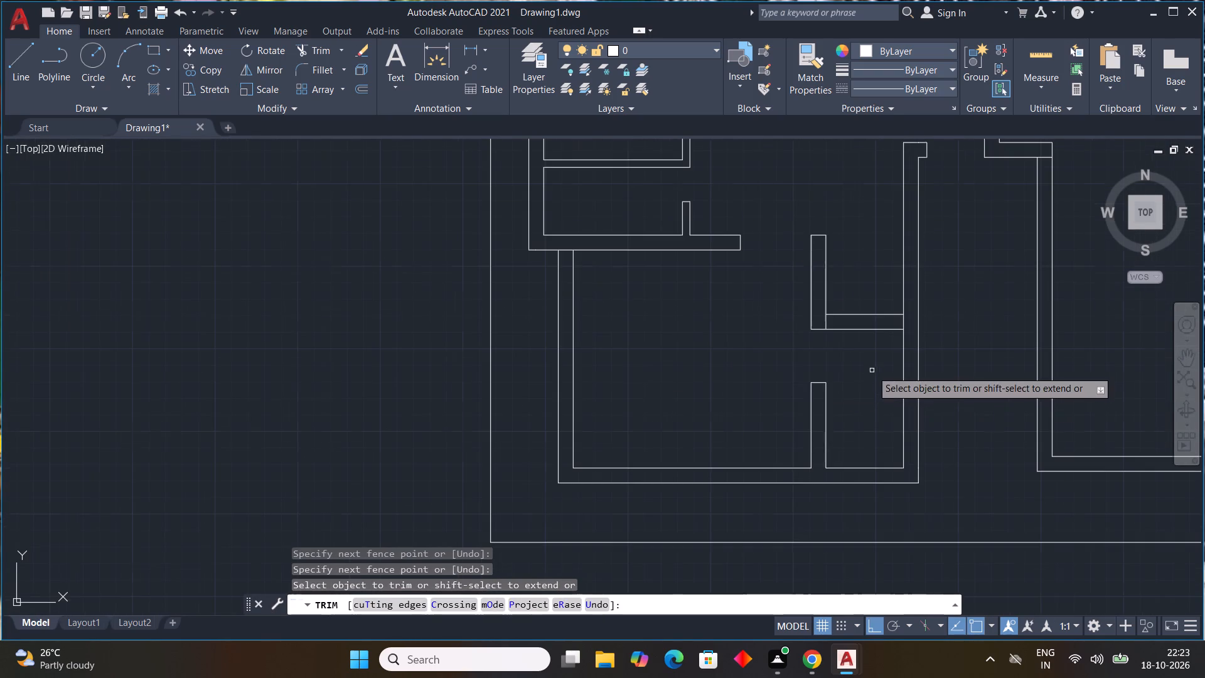
{"action": "middle_click_drag", "start_coordinate": [879, 376], "coordinate": [785, 417]}
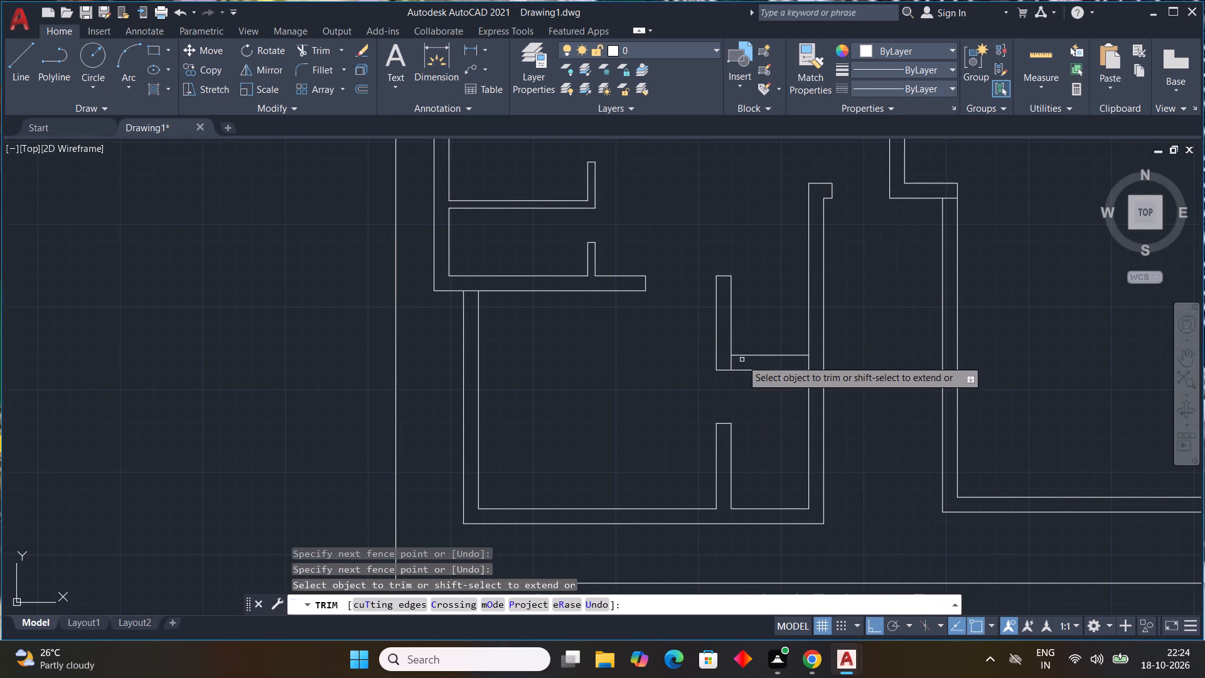
{"action": "scroll", "coordinate": [749, 357], "scroll_direction": "up", "scroll_amount": 2}
{"action": "left_click", "coordinate": [700, 368]}
{"action": "left_click", "coordinate": [710, 369]}
{"action": "scroll", "coordinate": [792, 384], "scroll_direction": "down", "scroll_amount": 2}
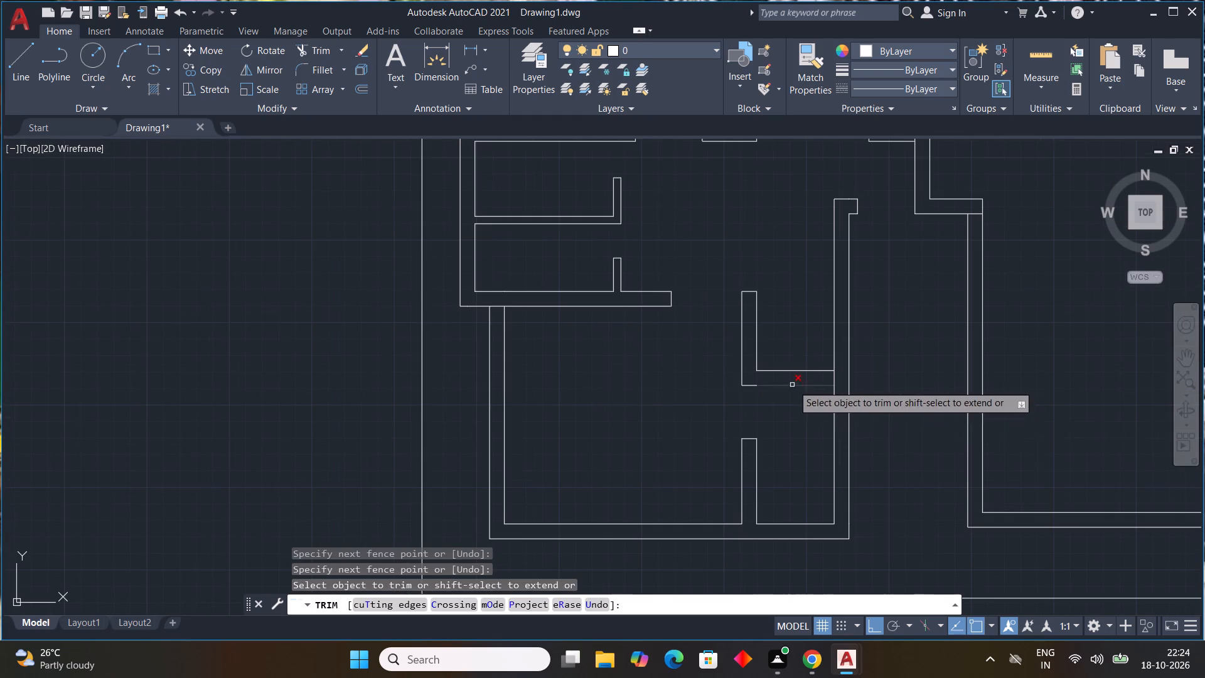
{"action": "middle_click_drag", "start_coordinate": [904, 422], "coordinate": [831, 444]}
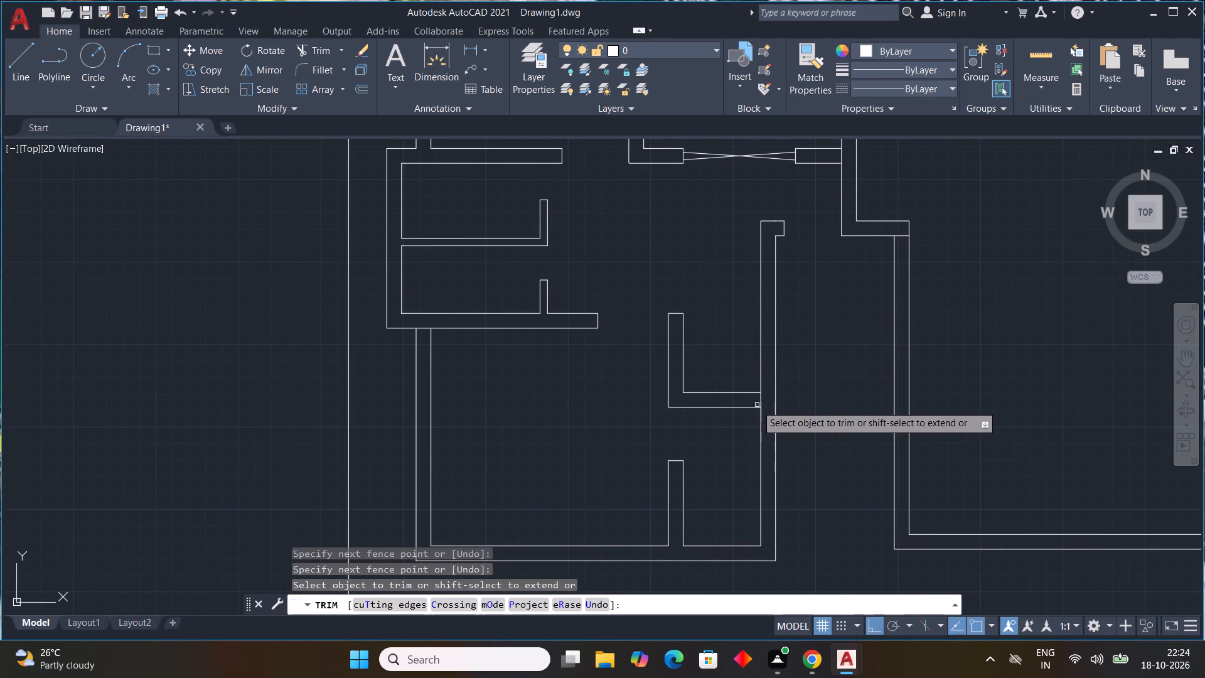
{"action": "left_click", "coordinate": [762, 401]}
{"action": "middle_click_drag", "start_coordinate": [855, 406], "coordinate": [821, 460]}
{"action": "scroll", "coordinate": [855, 407], "scroll_direction": "down", "scroll_amount": 1}
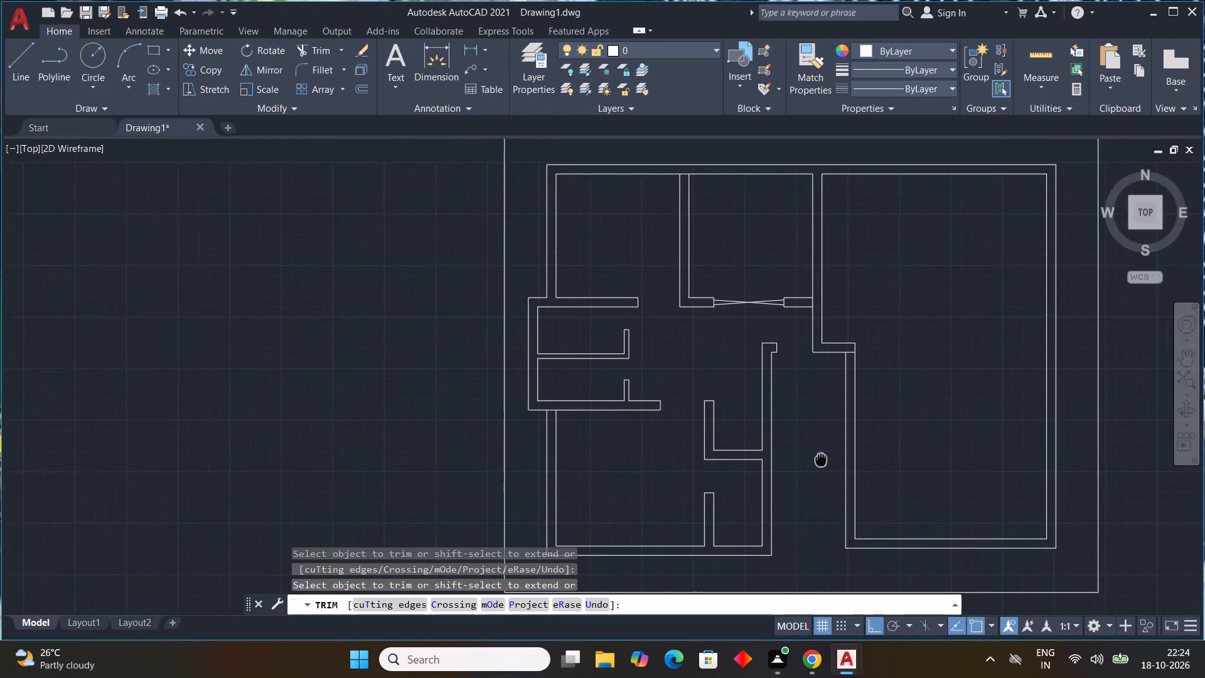
{"action": "middle_click_drag", "start_coordinate": [821, 460], "coordinate": [710, 474]}
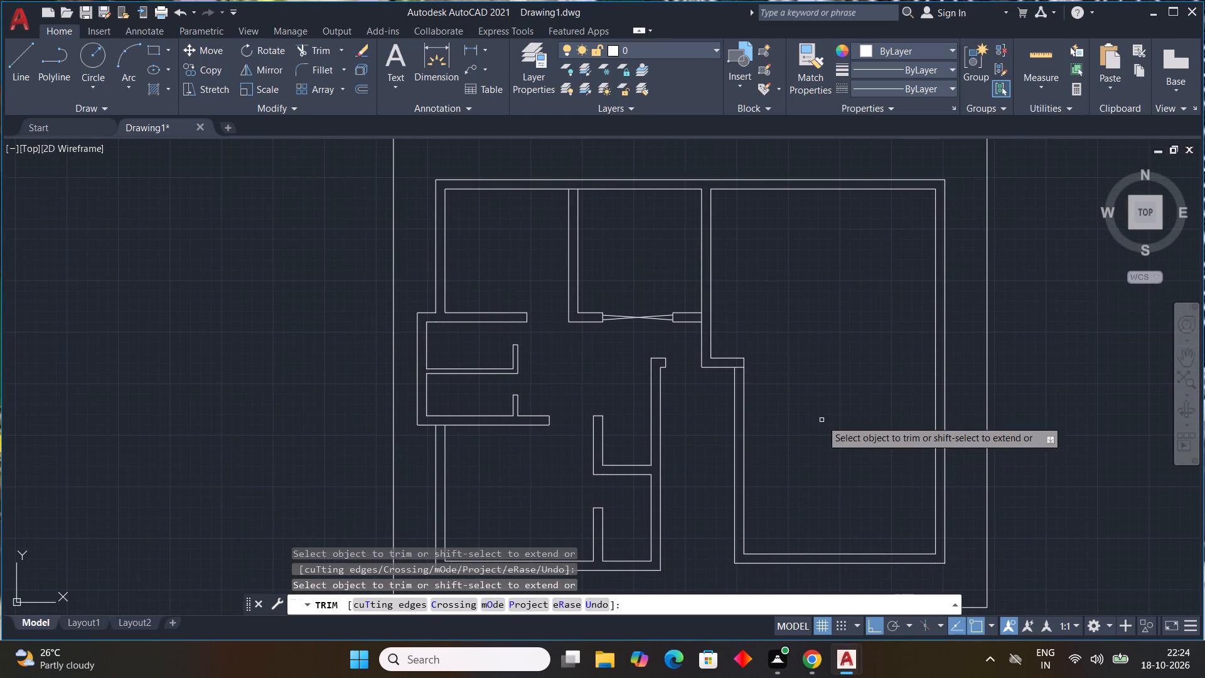
{"action": "key", "text": "Escape"}
{"action": "key", "text": "Escape"}
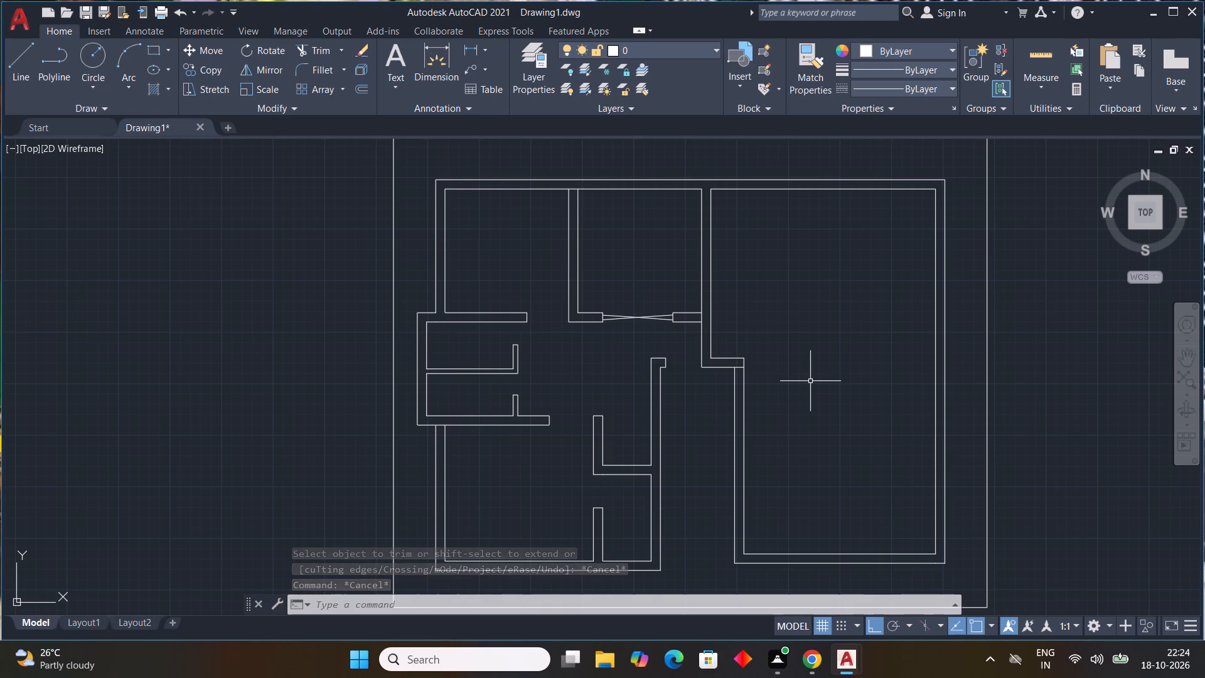
Draw a short line across the large right-hand room's left wall, a little below the wall's jog.
{"action": "scroll", "coordinate": [817, 388], "scroll_direction": "down", "scroll_amount": 1}
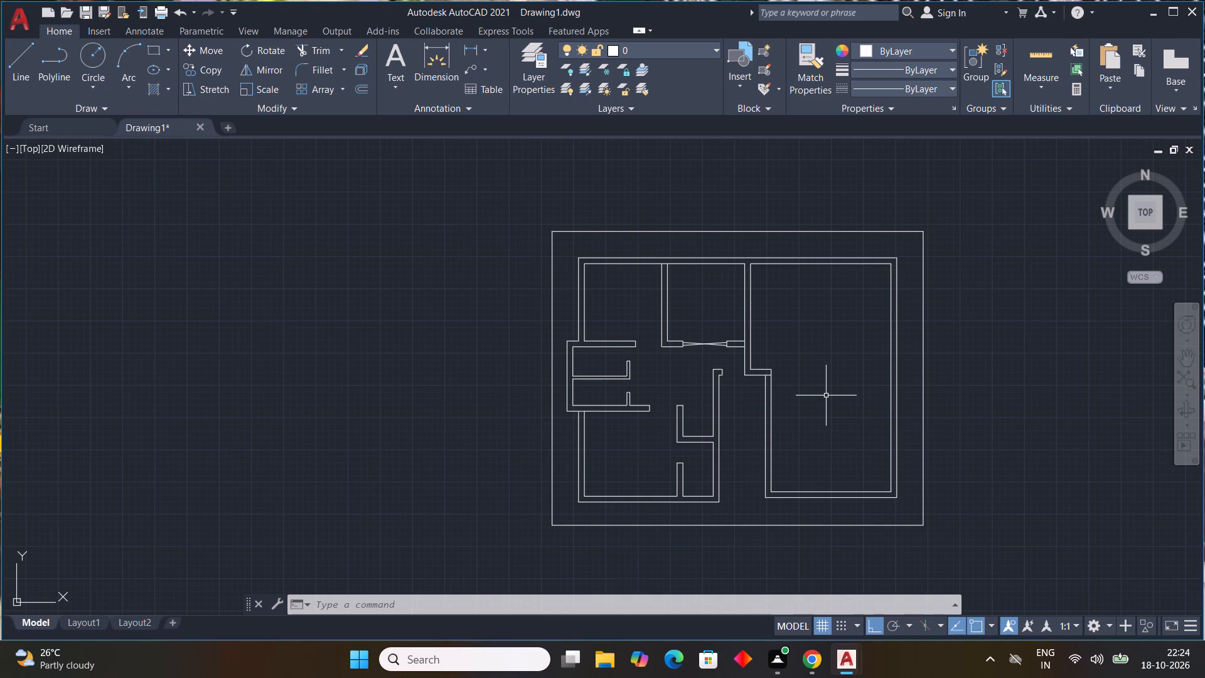
{"action": "type", "text": "L"}
{"action": "key", "text": "space"}
{"action": "scroll", "coordinate": [784, 406], "scroll_direction": "up", "scroll_amount": 3}
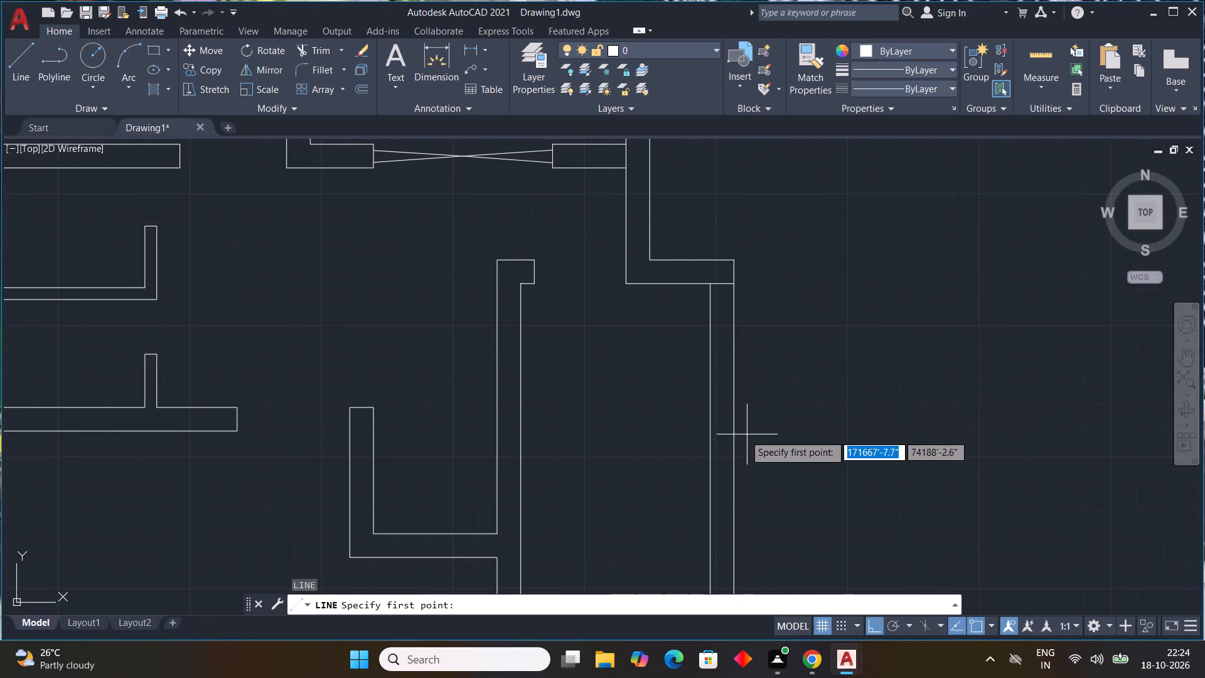
{"action": "left_click_drag", "start_coordinate": [709, 409], "coordinate": [719, 411]}
{"action": "left_click", "coordinate": [741, 409]}
{"action": "key", "text": "Escape"}
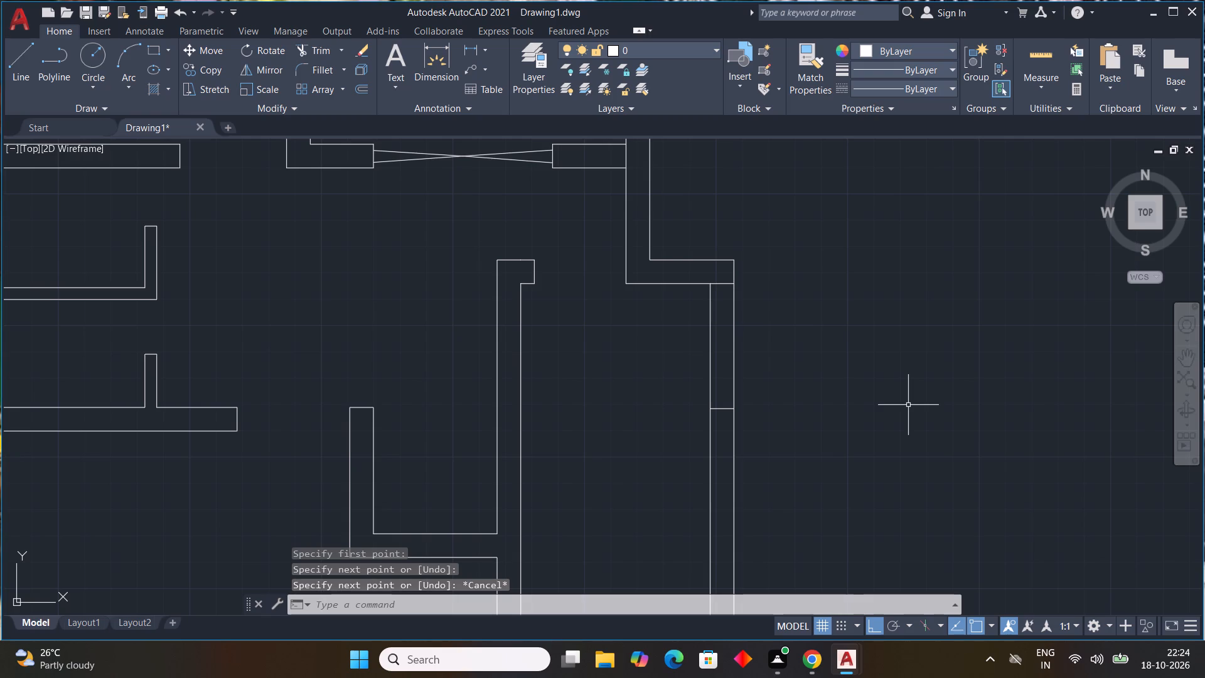
Trim both faces of the large room's left wall between the jog and the short cross line to cut an opening.
{"action": "key", "text": "t"}
{"action": "type", "text": "R"}
{"action": "key", "text": "space"}
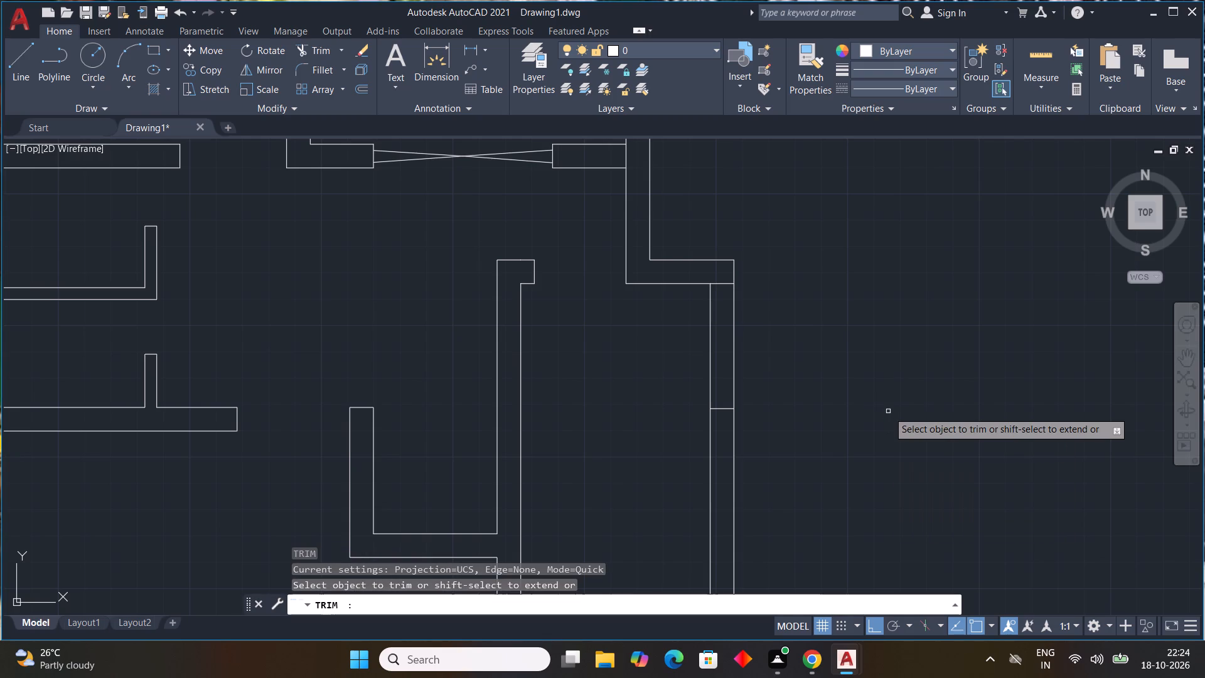
{"action": "left_click_drag", "start_coordinate": [675, 353], "coordinate": [810, 355]}
{"action": "key", "text": "Escape"}
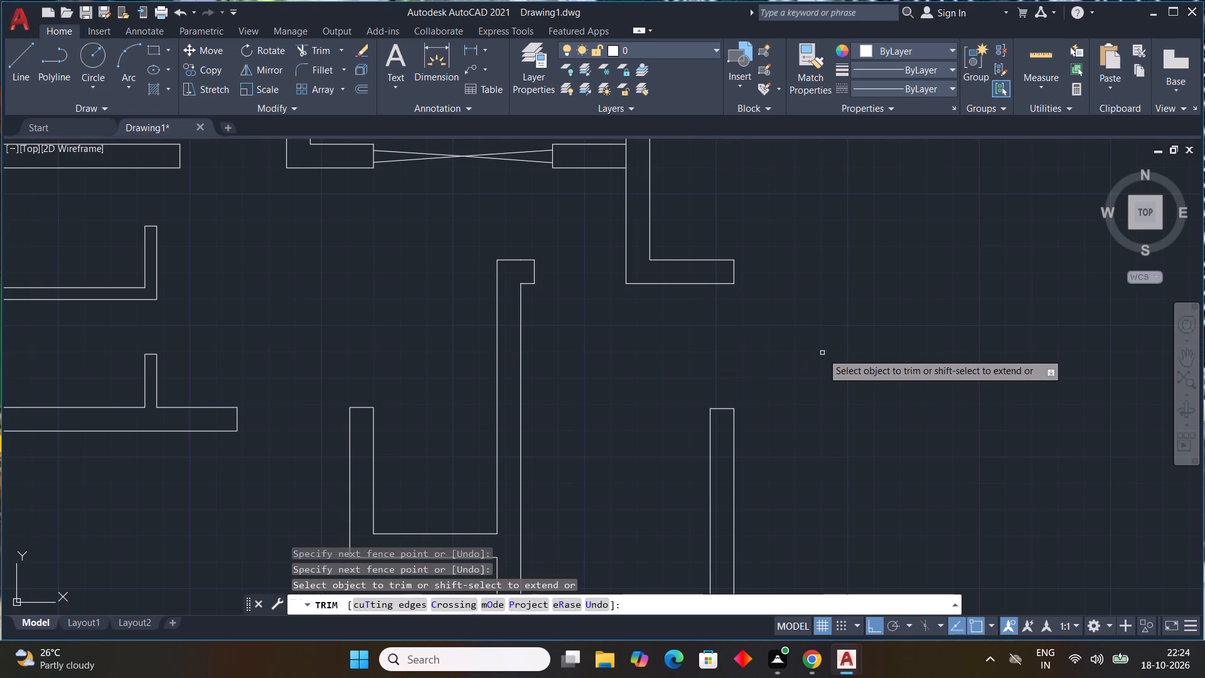
Draw a vertical line about 3'-11.5" long across the opening below the jog, along the large room's inner wall face.
{"action": "key", "text": "Escape"}
{"action": "key", "text": "Escape"}
{"action": "type", "text": "L"}
{"action": "key", "text": "space"}
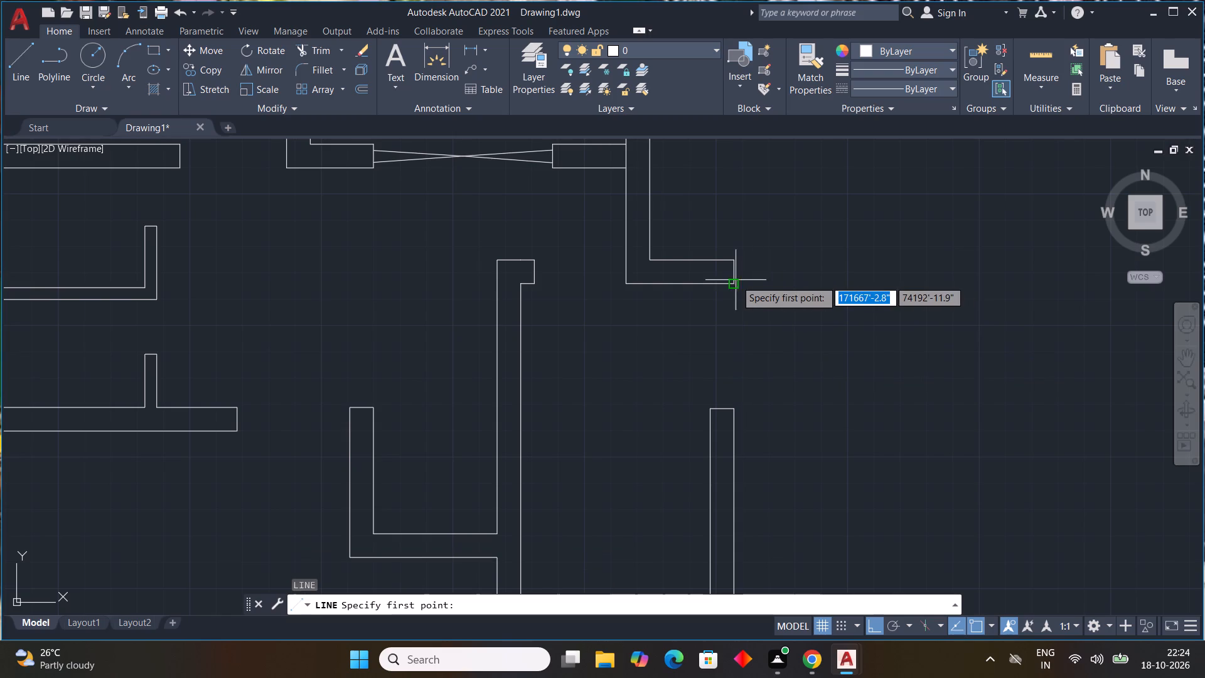
{"action": "left_click", "coordinate": [736, 281]}
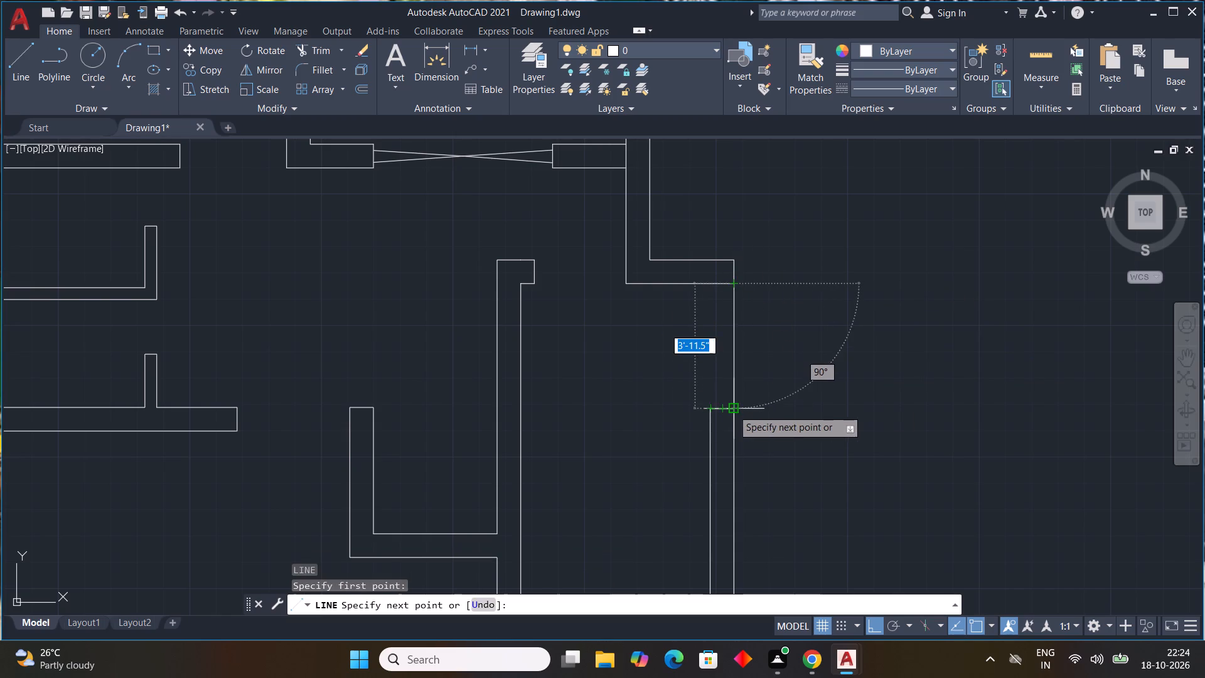
{"action": "left_click", "coordinate": [732, 409]}
{"action": "key", "text": "Escape"}
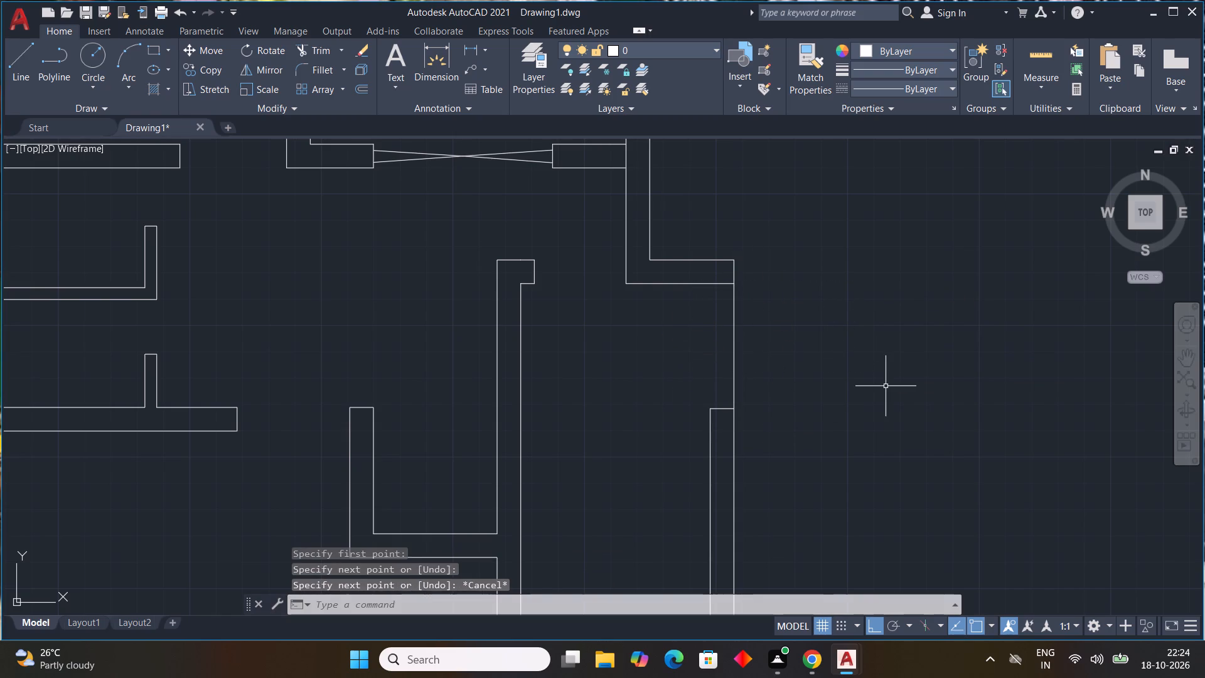
Offset the line across the opening 1' into the large room, and offset the resulting line another 1' the same way.
{"action": "type", "text": "OFF"}
{"action": "key", "text": "space"}
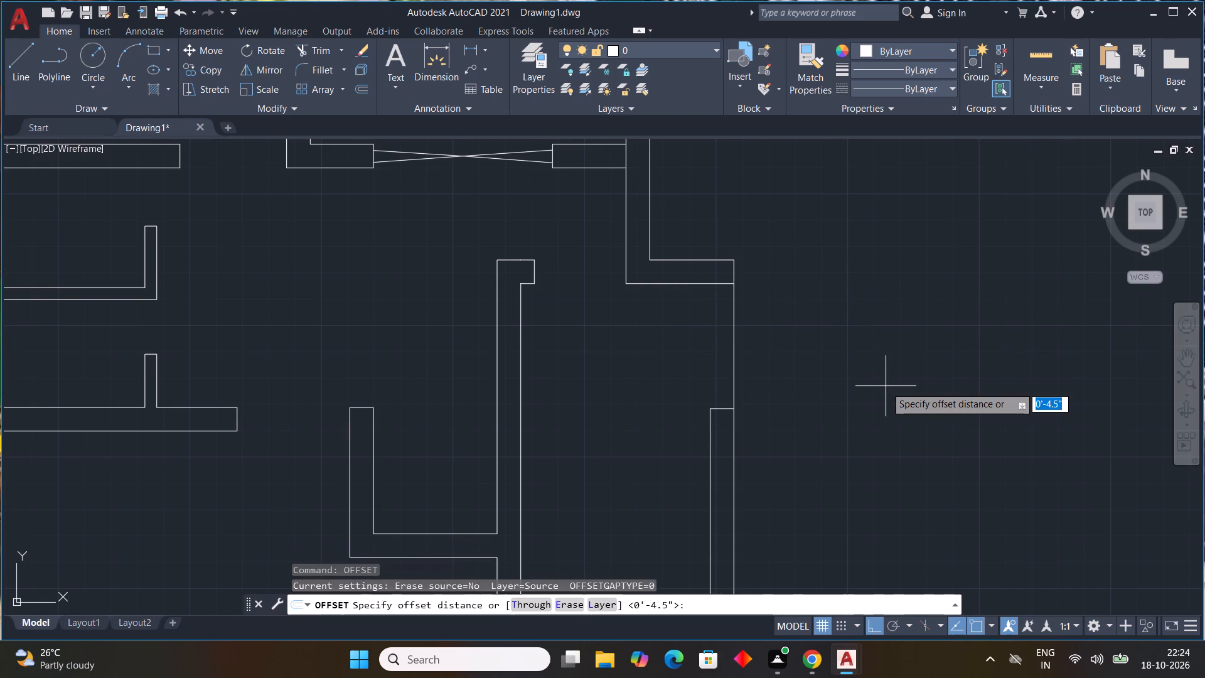
{"action": "type", "text": "1'"}
{"action": "key", "text": "Return"}
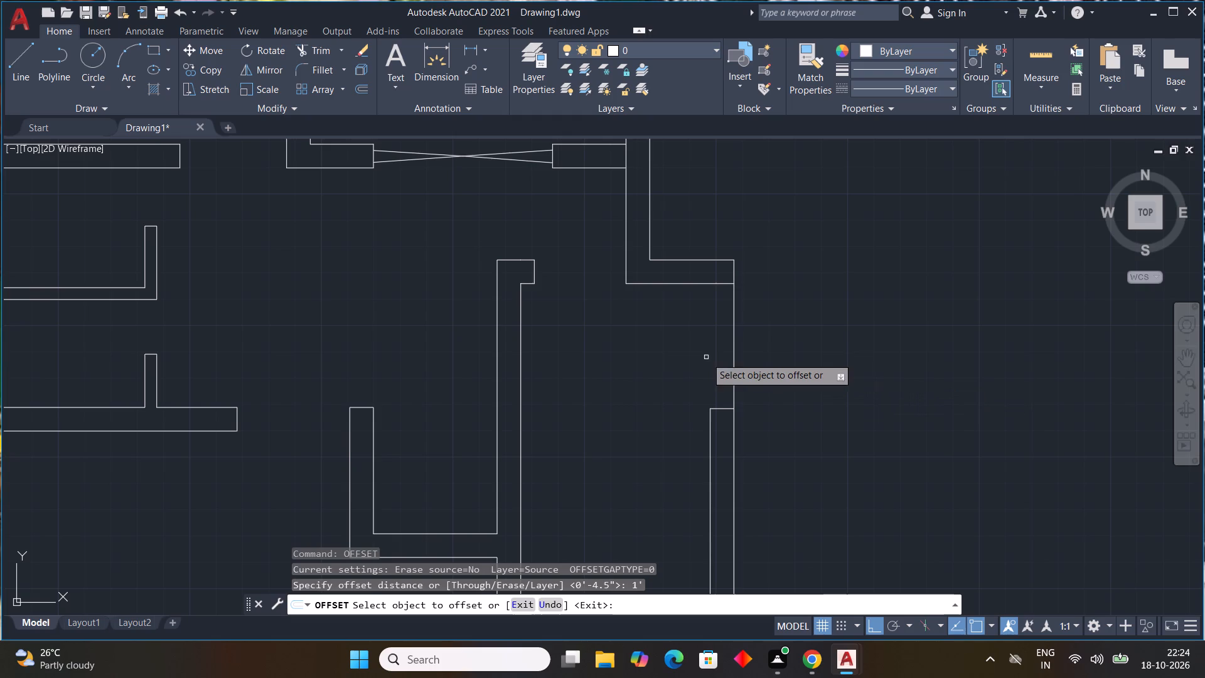
{"action": "left_click_drag", "start_coordinate": [733, 355], "coordinate": [752, 355]}
{"action": "left_click", "coordinate": [771, 352]}
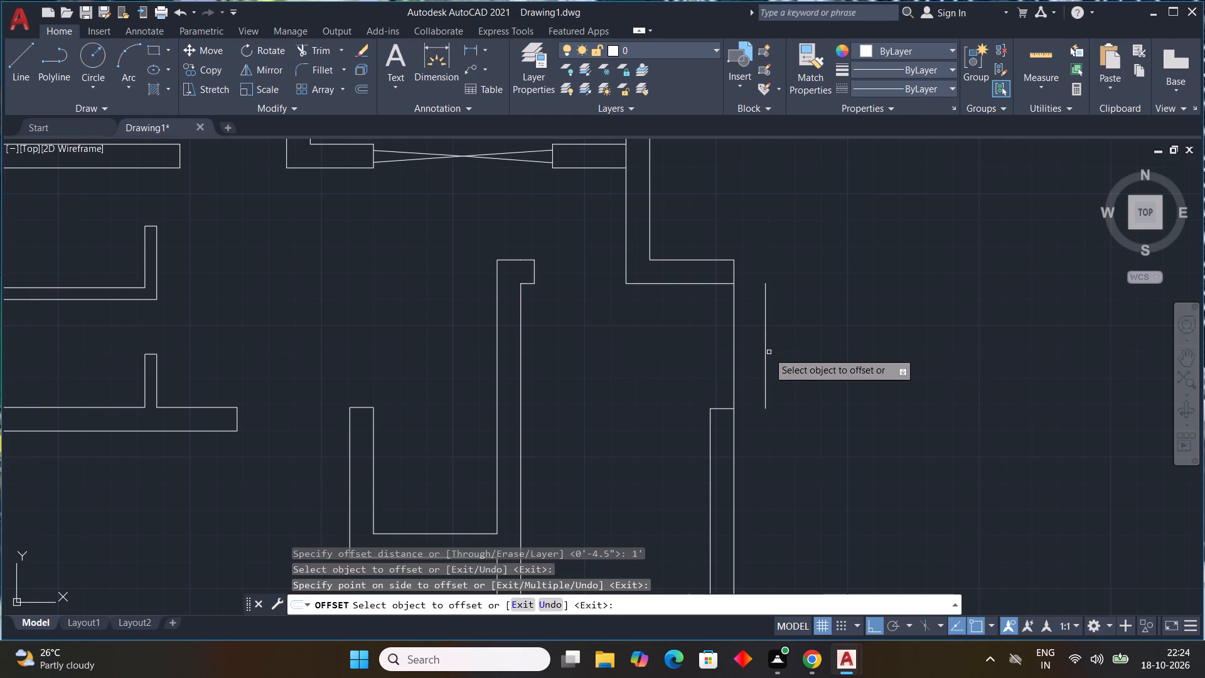
{"action": "left_click_drag", "start_coordinate": [766, 352], "coordinate": [779, 352]}
{"action": "left_click", "coordinate": [786, 351]}
{"action": "key", "text": "Escape"}
{"action": "key", "text": "Escape"}
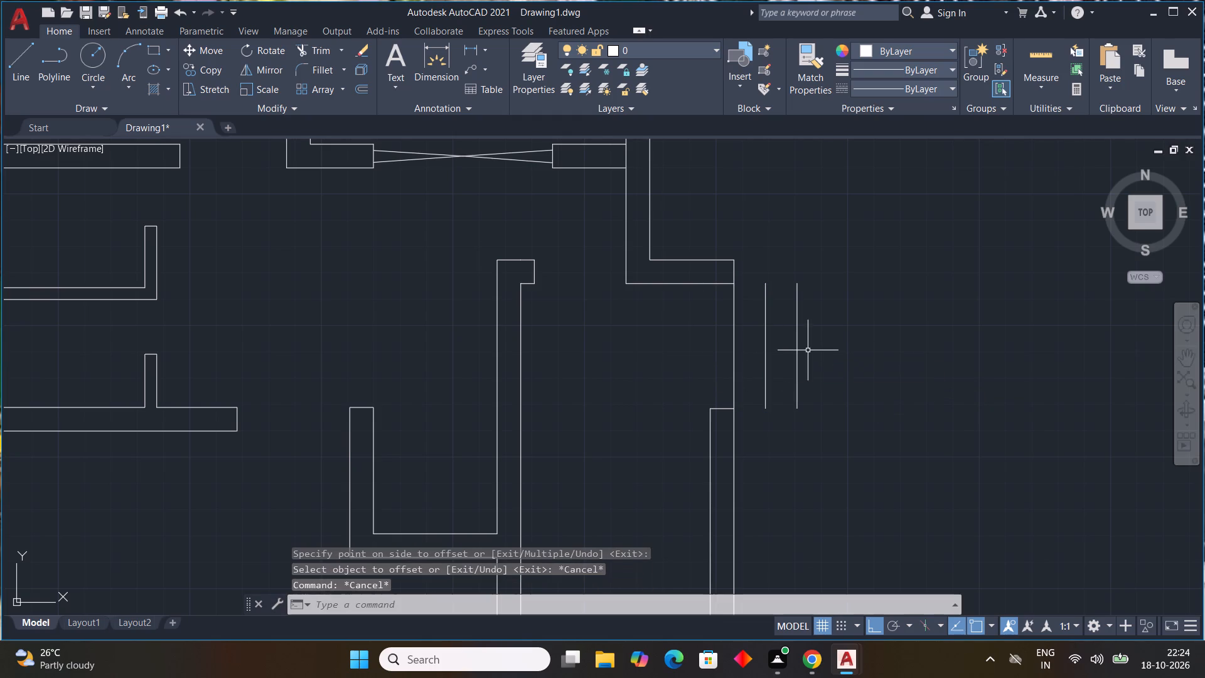
Draw horizontal lines closing the lower and upper ends of the three parallel step lines at the opening.
{"action": "key", "text": "l"}
{"action": "key", "text": "space"}
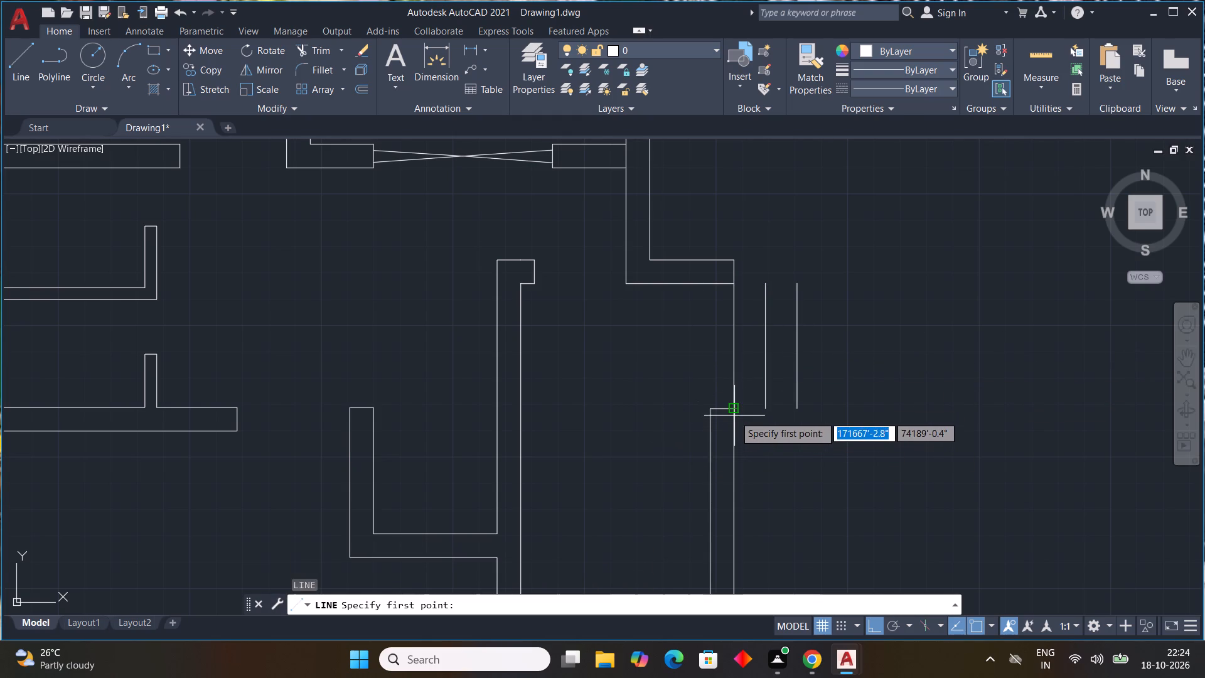
{"action": "left_click", "coordinate": [735, 413]}
{"action": "left_click", "coordinate": [795, 407]}
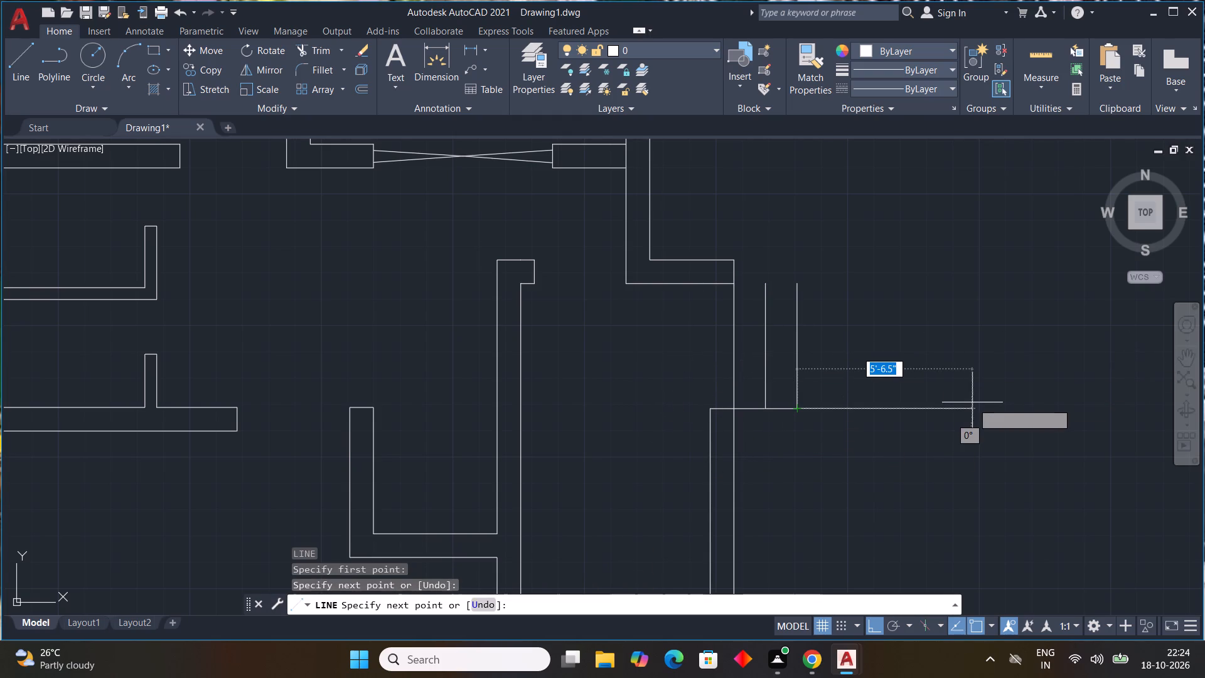
{"action": "key", "text": "Escape"}
{"action": "key", "text": "space"}
{"action": "left_click_drag", "start_coordinate": [732, 286], "coordinate": [742, 287]}
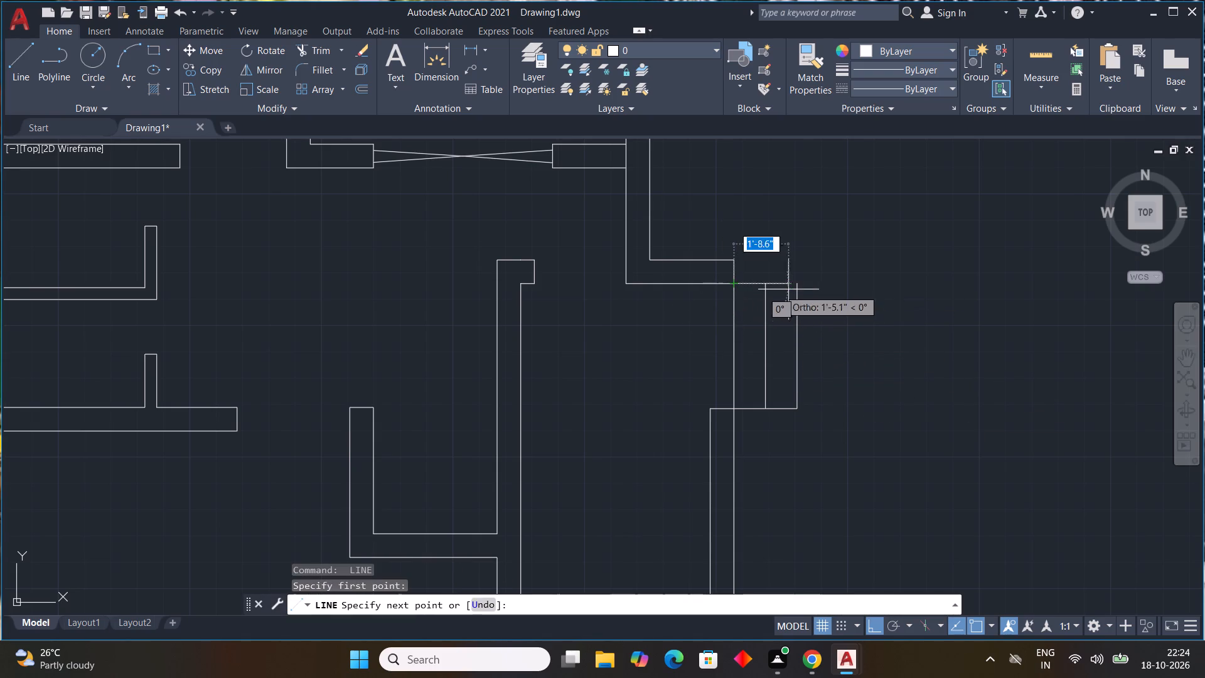
{"action": "left_click", "coordinate": [796, 288]}
{"action": "key", "text": "Escape"}
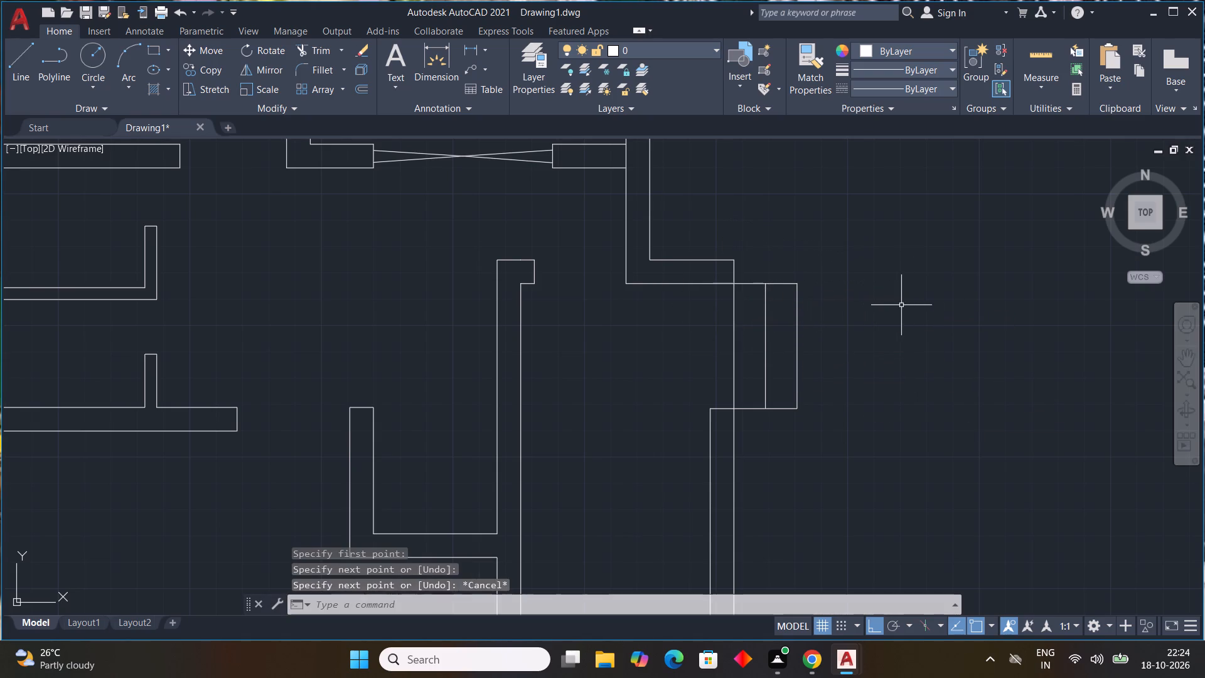
{"action": "key", "text": "Escape"}
Examine the lower rooms and the overall floor plan layout.
{"action": "scroll", "coordinate": [887, 302], "scroll_direction": "down", "scroll_amount": 1}
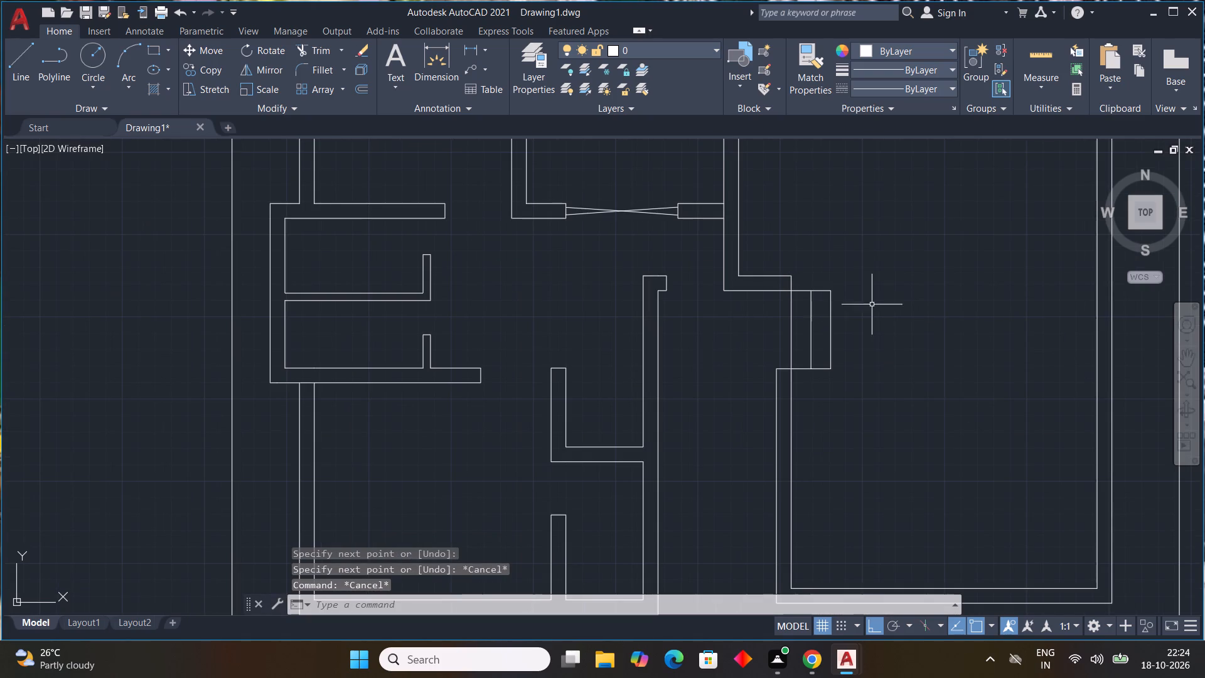
{"action": "middle_click_drag", "start_coordinate": [712, 343], "coordinate": [608, 200]}
{"action": "scroll", "coordinate": [649, 301], "scroll_direction": "down", "scroll_amount": 2}
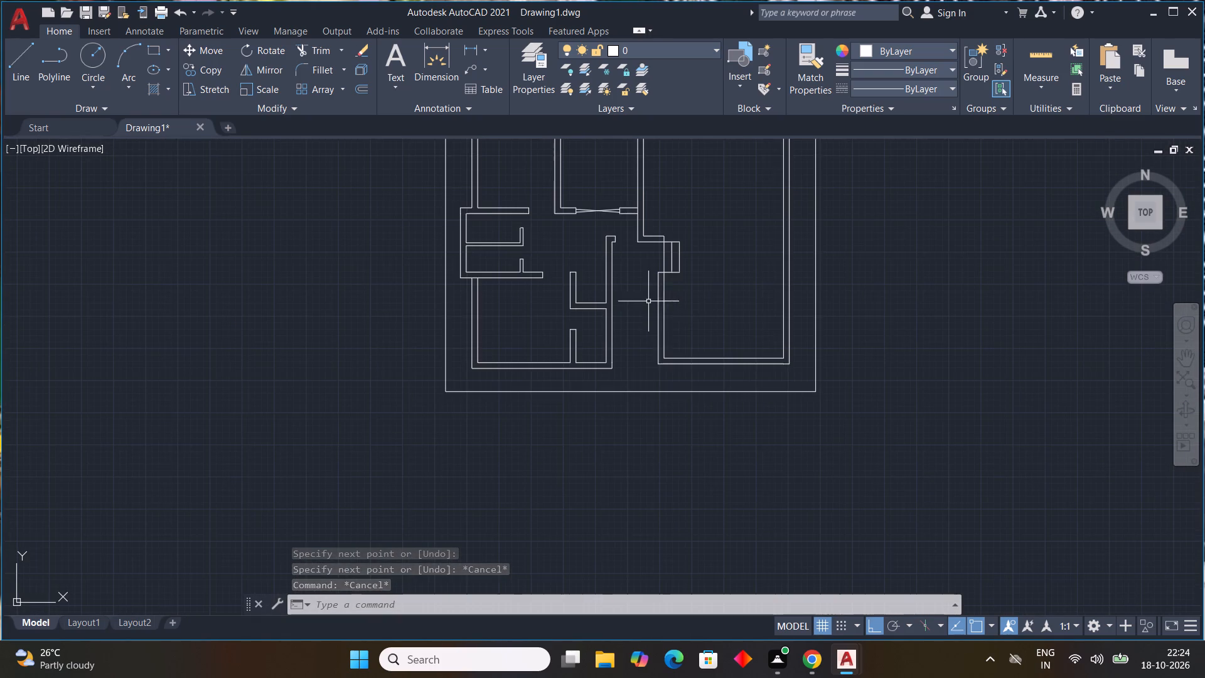
{"action": "scroll", "coordinate": [684, 311], "scroll_direction": "up", "scroll_amount": 2}
{"action": "middle_click_drag", "start_coordinate": [691, 316], "coordinate": [720, 293]}
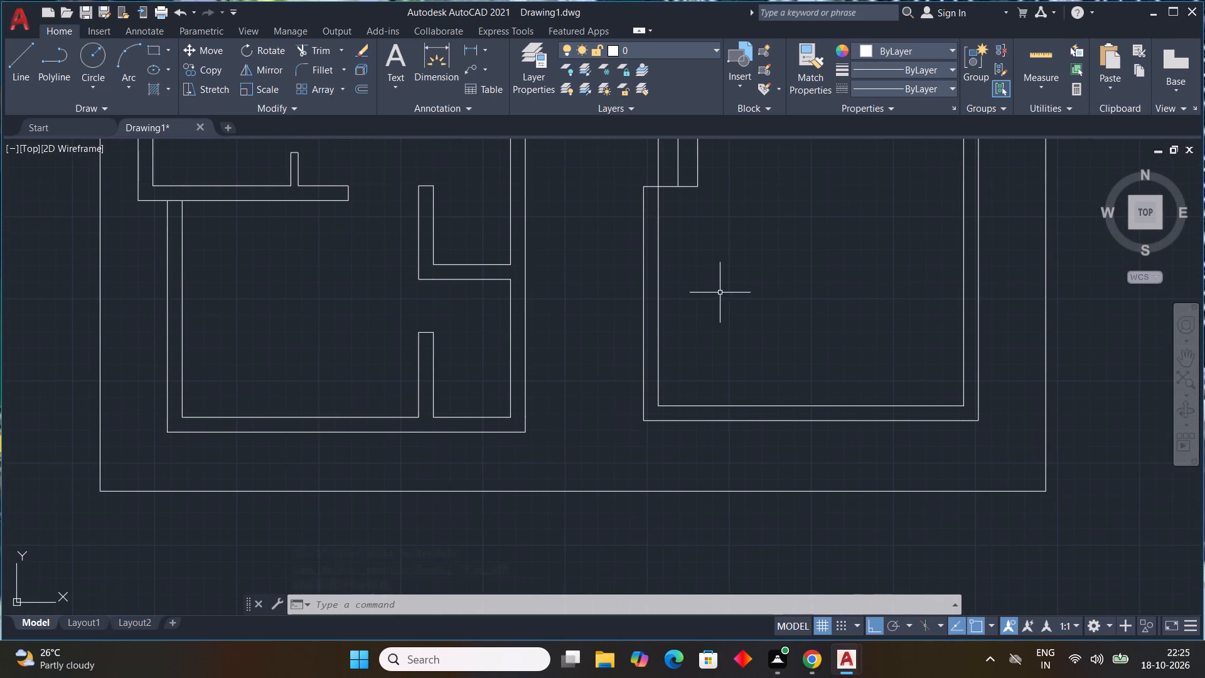
{"action": "middle_click_drag", "start_coordinate": [610, 357], "coordinate": [618, 384]}
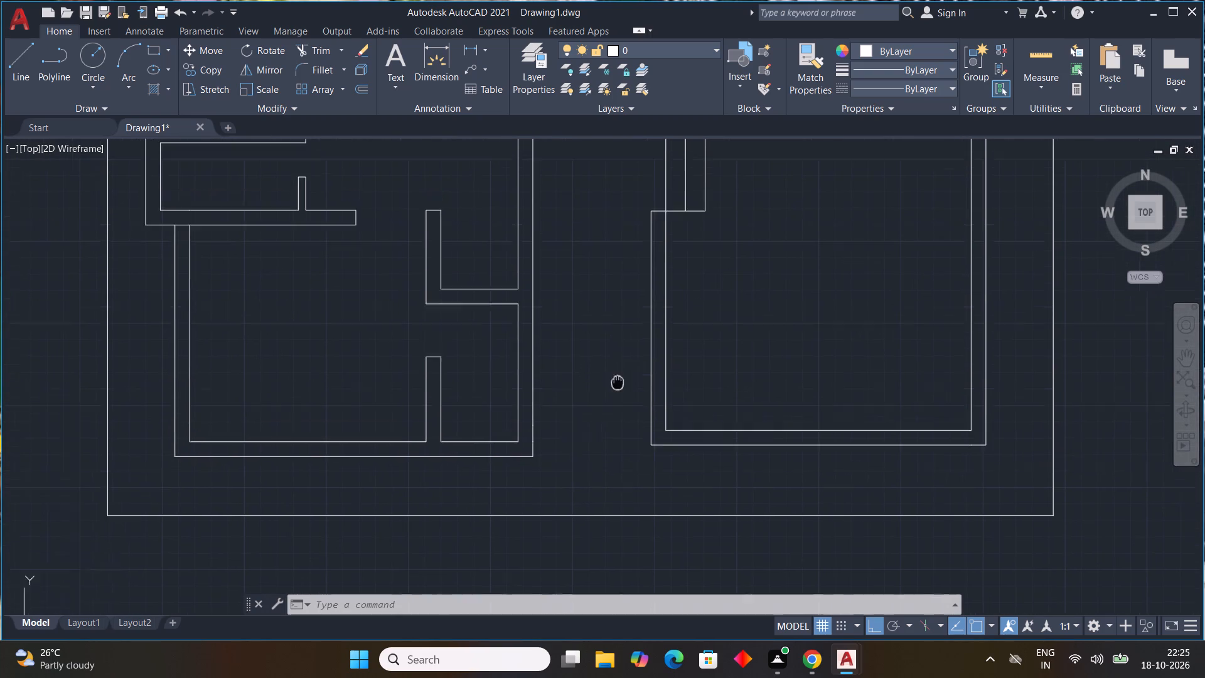
{"action": "middle_click_drag", "start_coordinate": [618, 384], "coordinate": [751, 355]}
{"action": "scroll", "coordinate": [749, 355], "scroll_direction": "down", "scroll_amount": 1}
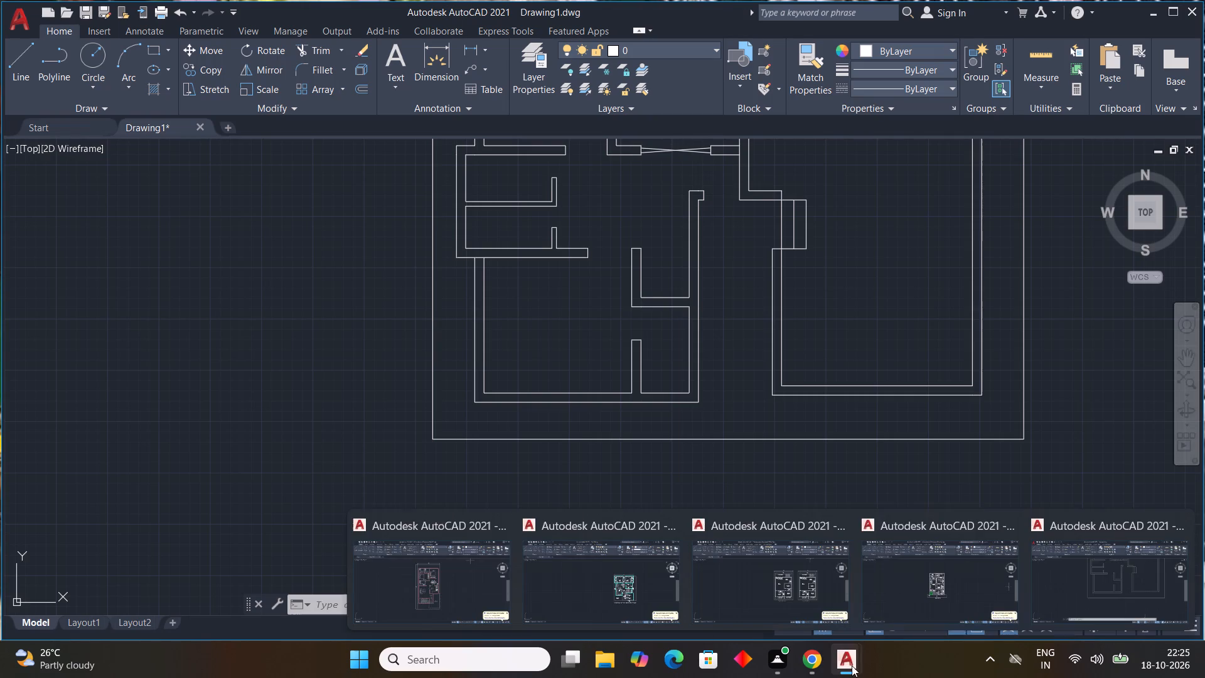
{"action": "left_click", "coordinate": [1080, 594]}
{"action": "middle_click_drag", "start_coordinate": [935, 489], "coordinate": [811, 535]}
{"action": "scroll", "coordinate": [934, 490], "scroll_direction": "down", "scroll_amount": 1}
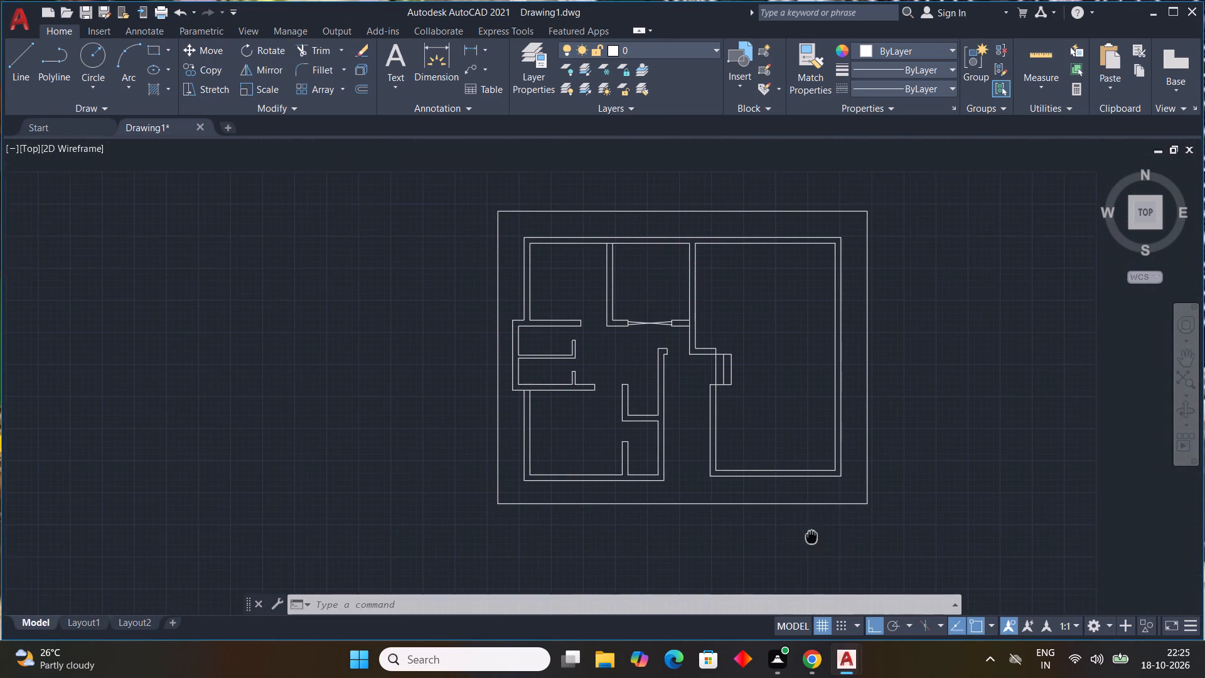
{"action": "middle_click_drag", "start_coordinate": [811, 535], "coordinate": [811, 534]}
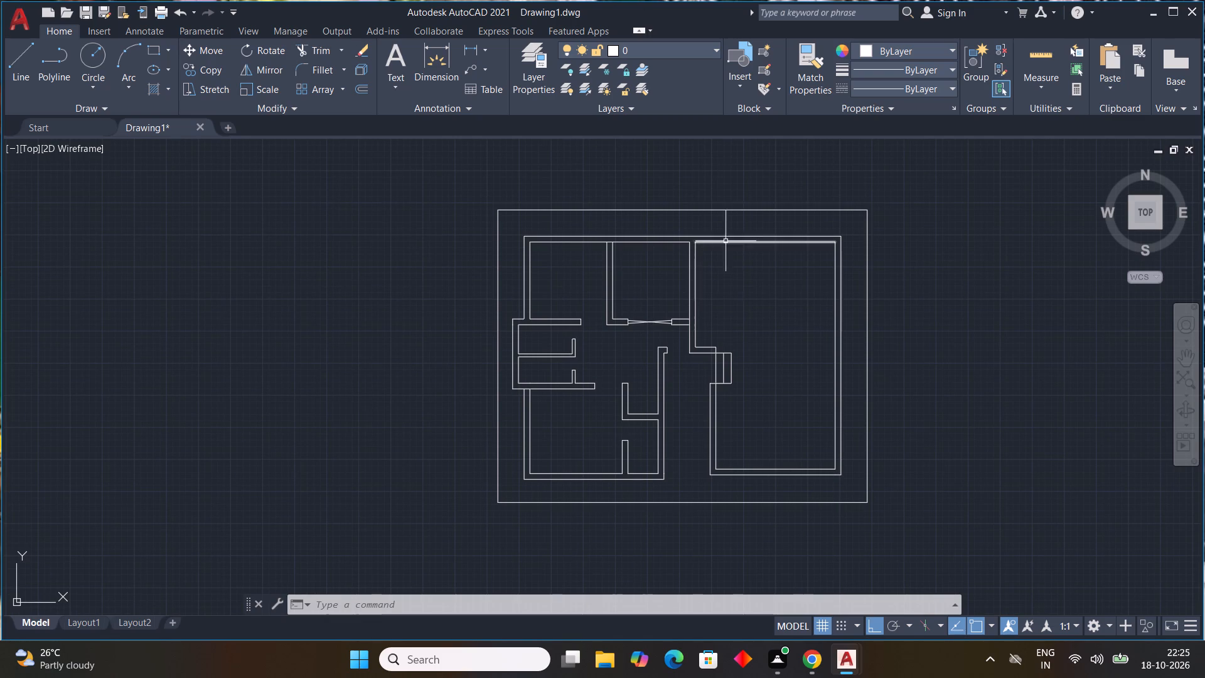
Draw a short vertical line across the top outer wall above the middle room, a little right of its left partition.
{"action": "type", "text": "L"}
{"action": "key", "text": "space"}
{"action": "scroll", "coordinate": [633, 245], "scroll_direction": "up", "scroll_amount": 2}
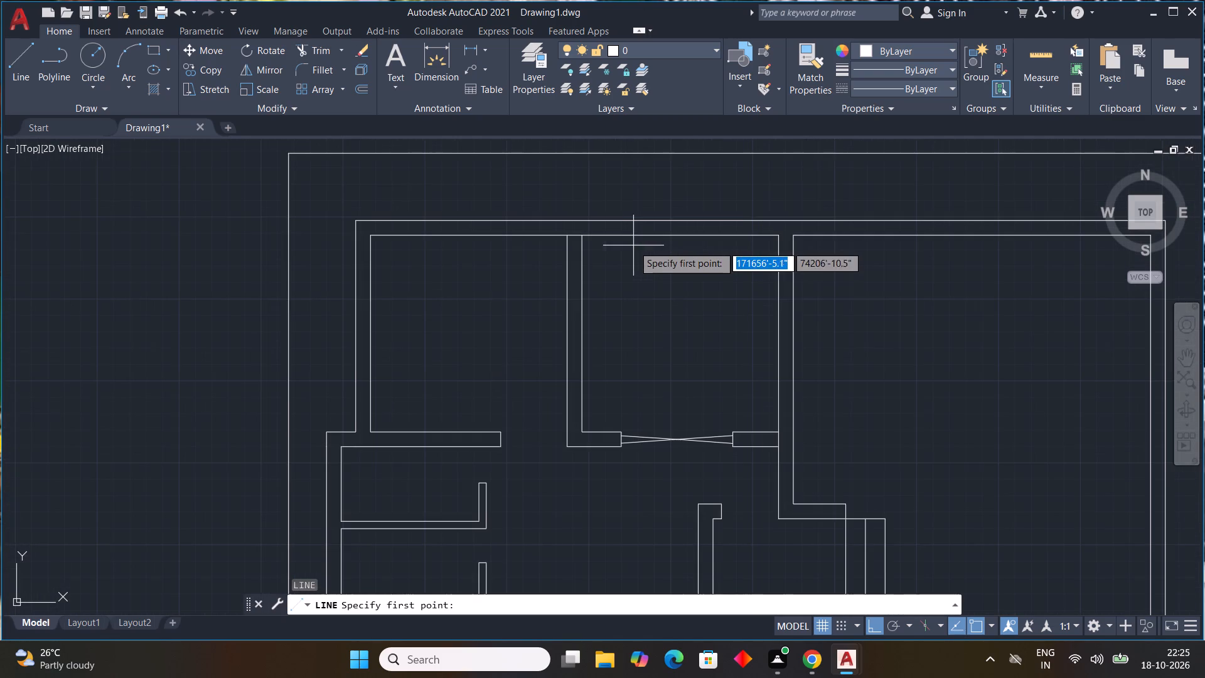
{"action": "scroll", "coordinate": [614, 227], "scroll_direction": "up", "scroll_amount": 2}
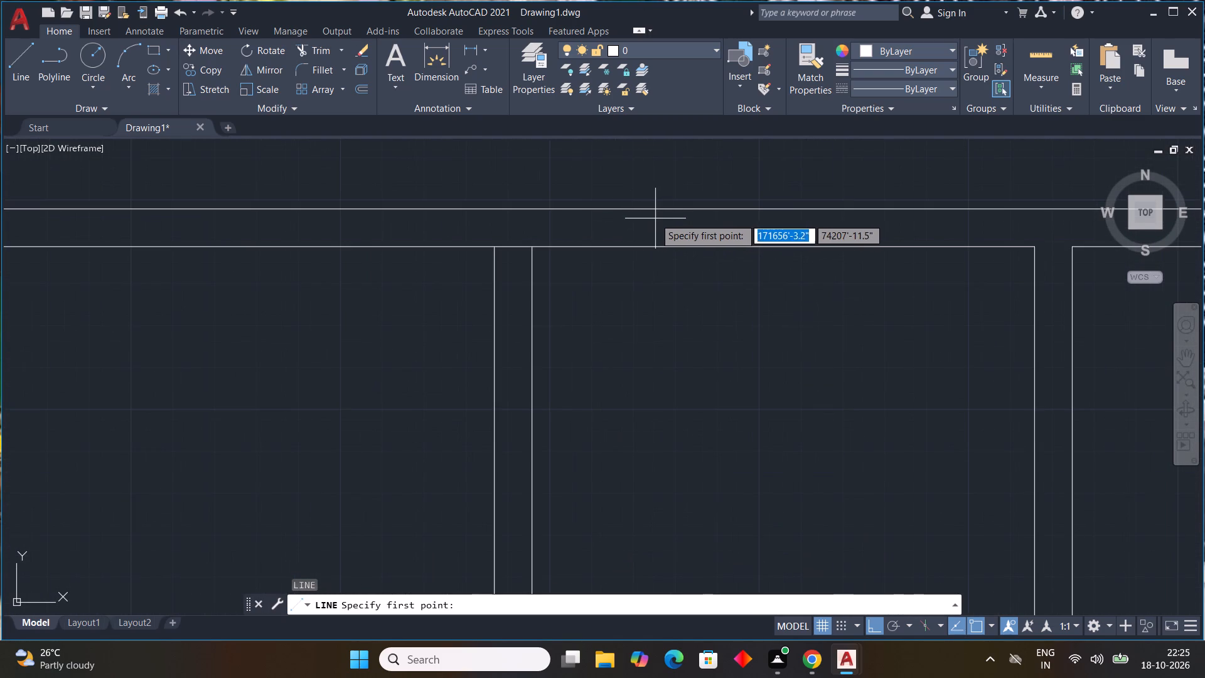
{"action": "left_click", "coordinate": [643, 212]}
{"action": "left_click", "coordinate": [639, 249]}
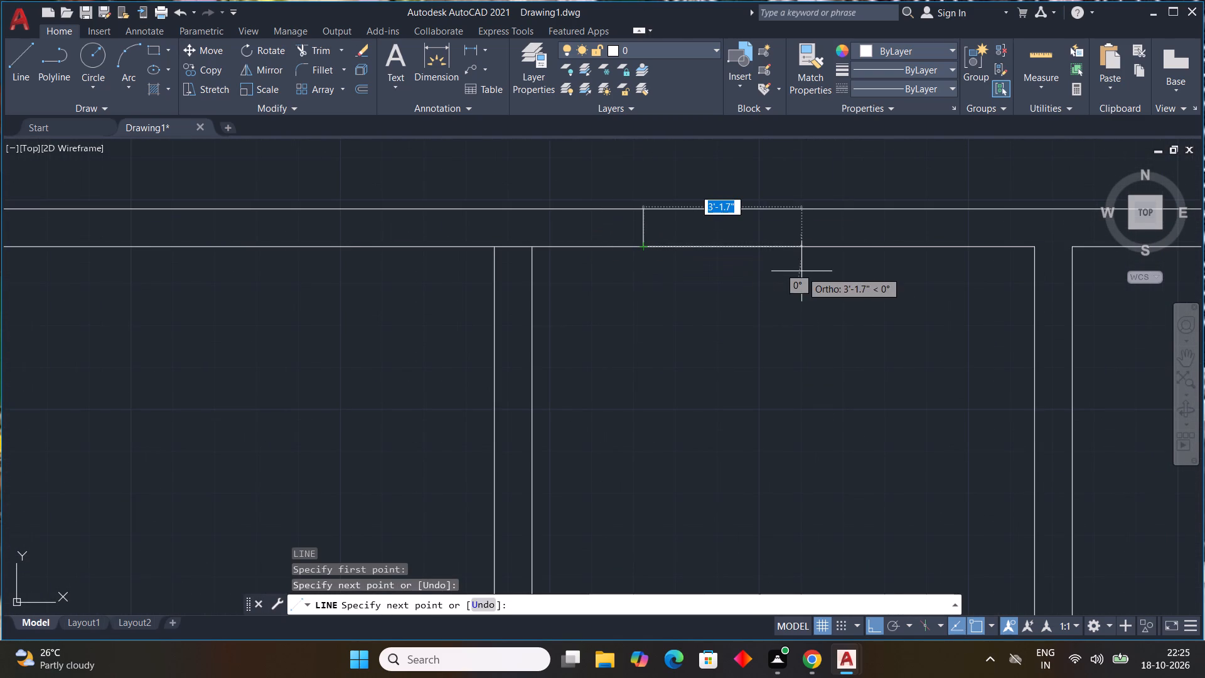
{"action": "key", "text": "Escape"}
Offset the short cross line in the top wall 4' to the right to mark the window's width.
{"action": "type", "text": "OFF"}
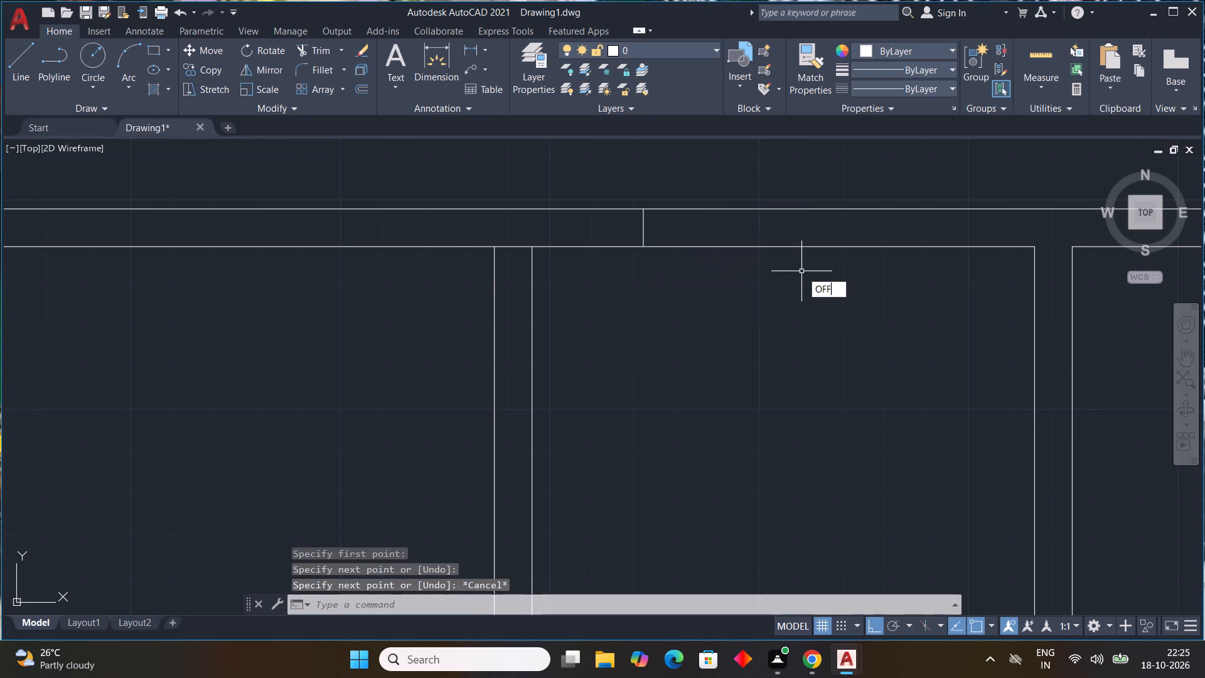
{"action": "key", "text": "space"}
{"action": "type", "text": "4'"}
{"action": "key", "text": "Return"}
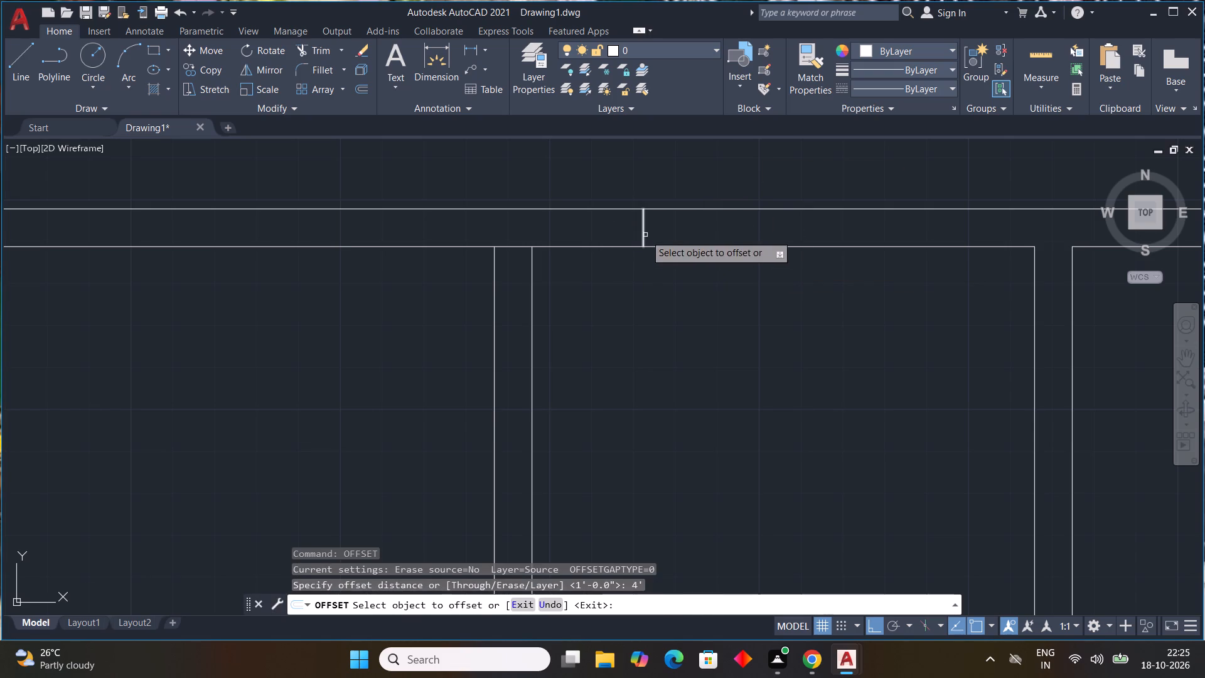
{"action": "left_click", "coordinate": [645, 235]}
{"action": "left_click", "coordinate": [827, 231]}
{"action": "key", "text": "Escape"}
Trim the top wall's inner face between the two faces of the middle room's left partition.
{"action": "type", "text": "TR"}
{"action": "key", "text": "space"}
{"action": "left_click", "coordinate": [512, 247]}
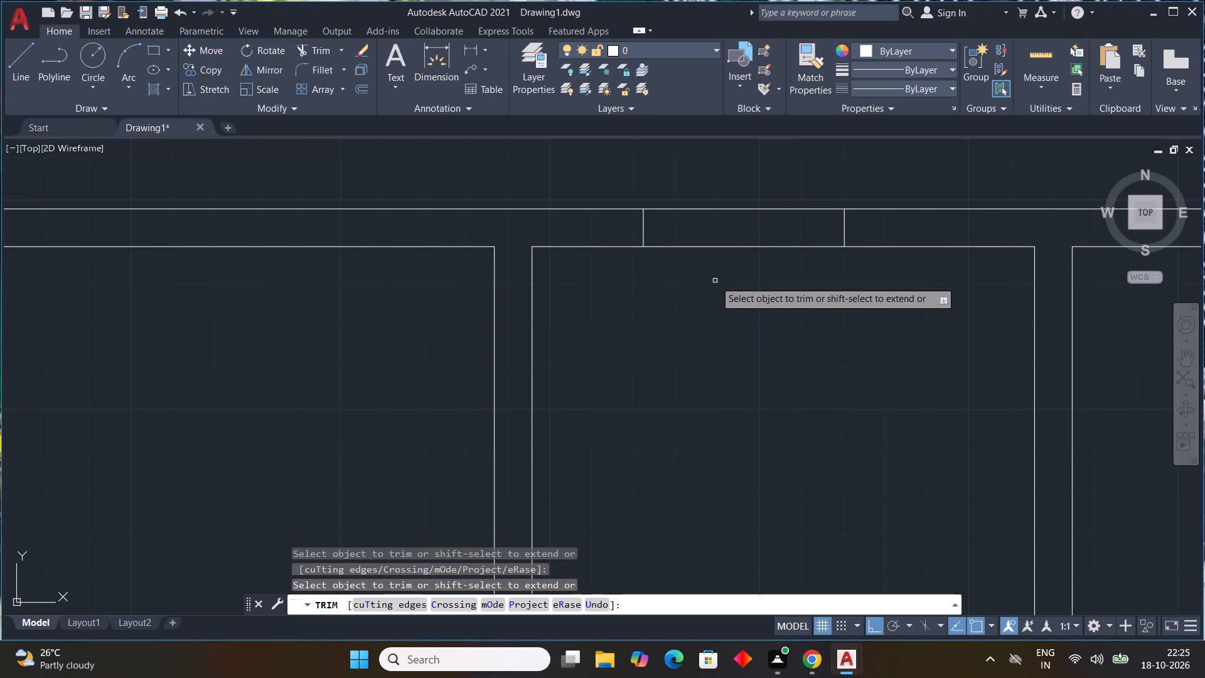
{"action": "key", "text": "Escape"}
{"action": "key", "text": "Escape"}
{"action": "key", "text": "Escape"}
{"action": "key", "text": "Escape"}
Offset the middle room's top inner wall face 3" upward twice to form two parallel window lines inside the wall.
{"action": "scroll", "coordinate": [715, 281], "scroll_direction": "down", "scroll_amount": 2}
{"action": "middle_click_drag", "start_coordinate": [724, 305], "coordinate": [620, 338]}
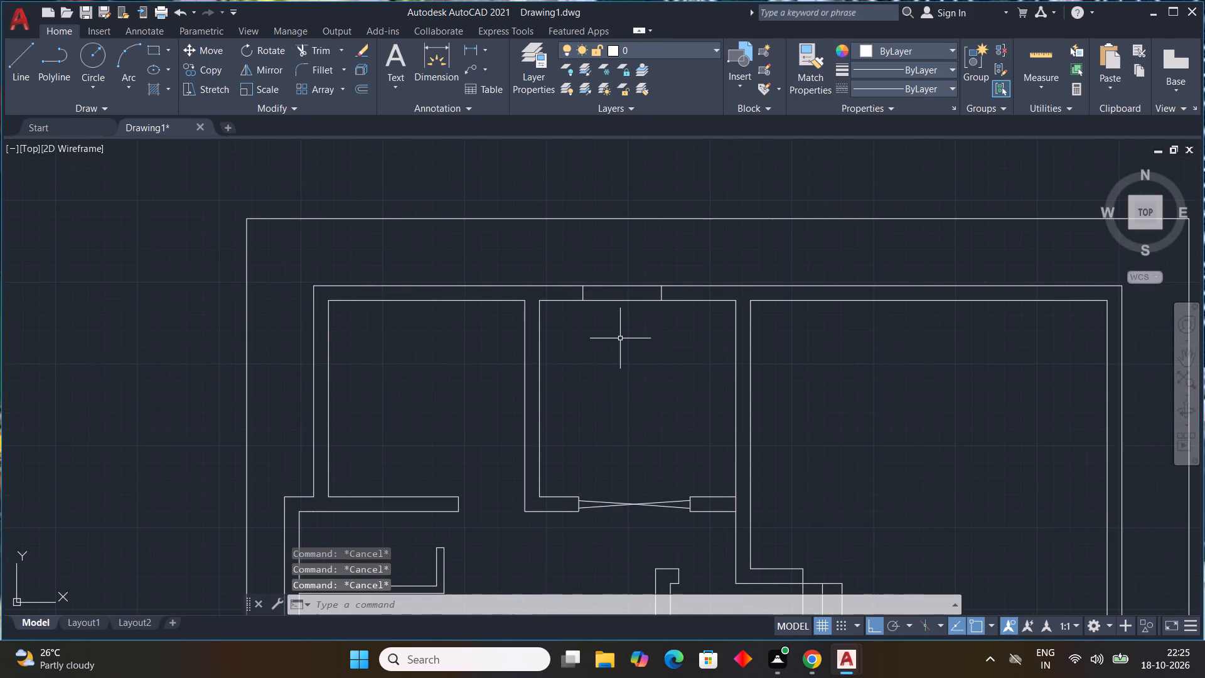
{"action": "type", "text": "OFF"}
{"action": "key", "text": "space"}
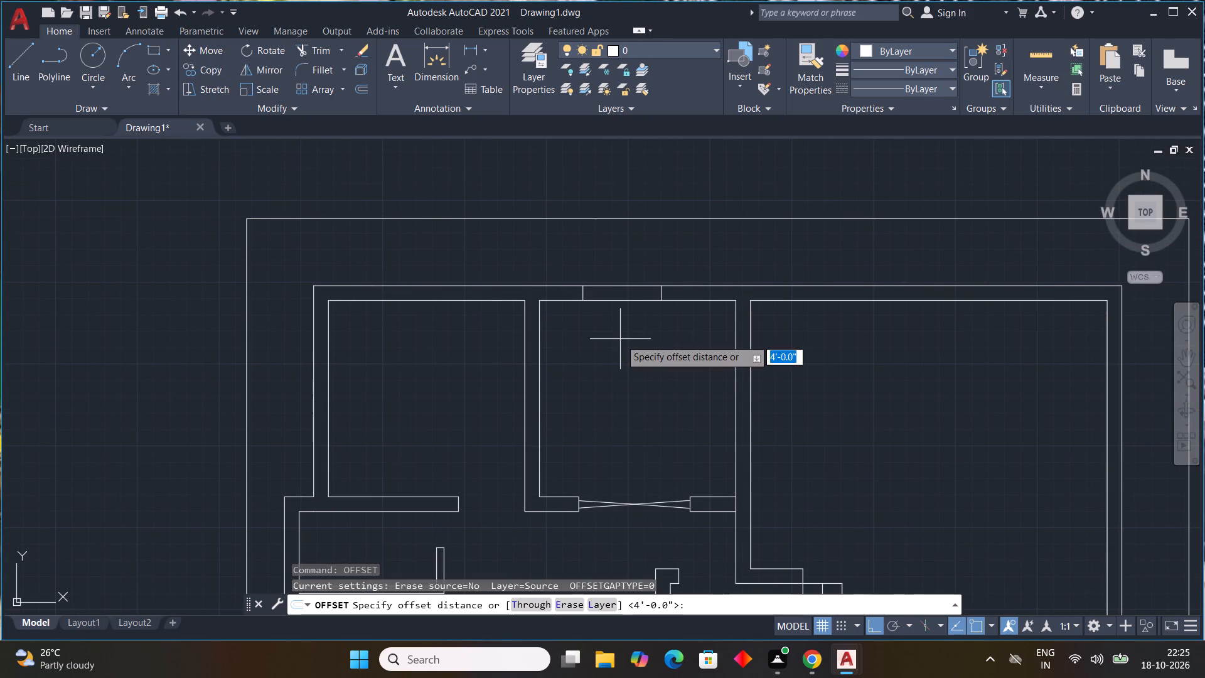
{"action": "key", "text": "4"}
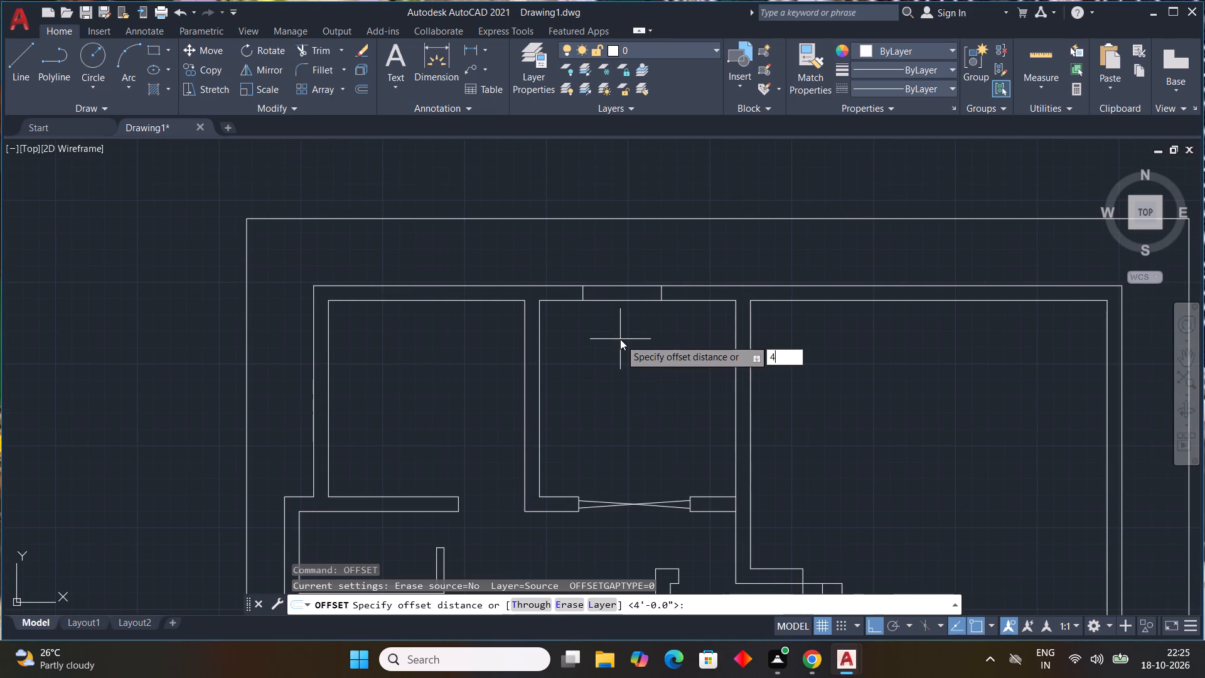
{"action": "key", "text": "BackSpace"}
{"action": "type", "text": "3\""}
{"action": "key", "text": "Return"}
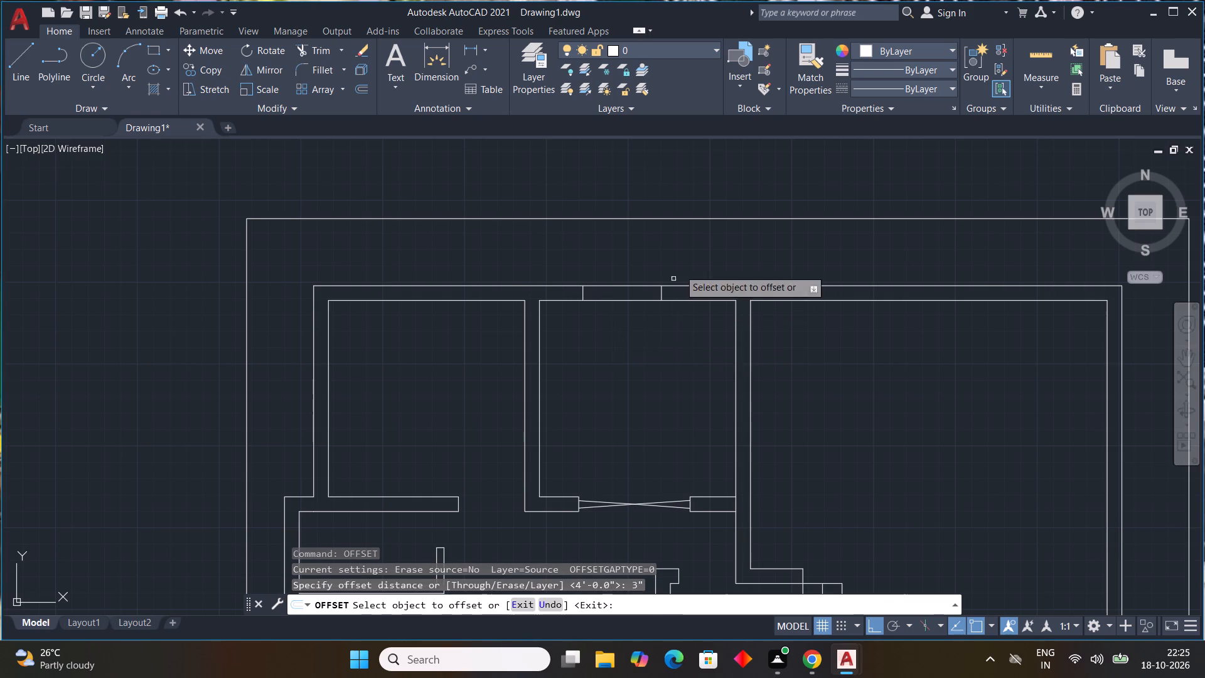
{"action": "scroll", "coordinate": [629, 285], "scroll_direction": "up", "scroll_amount": 2}
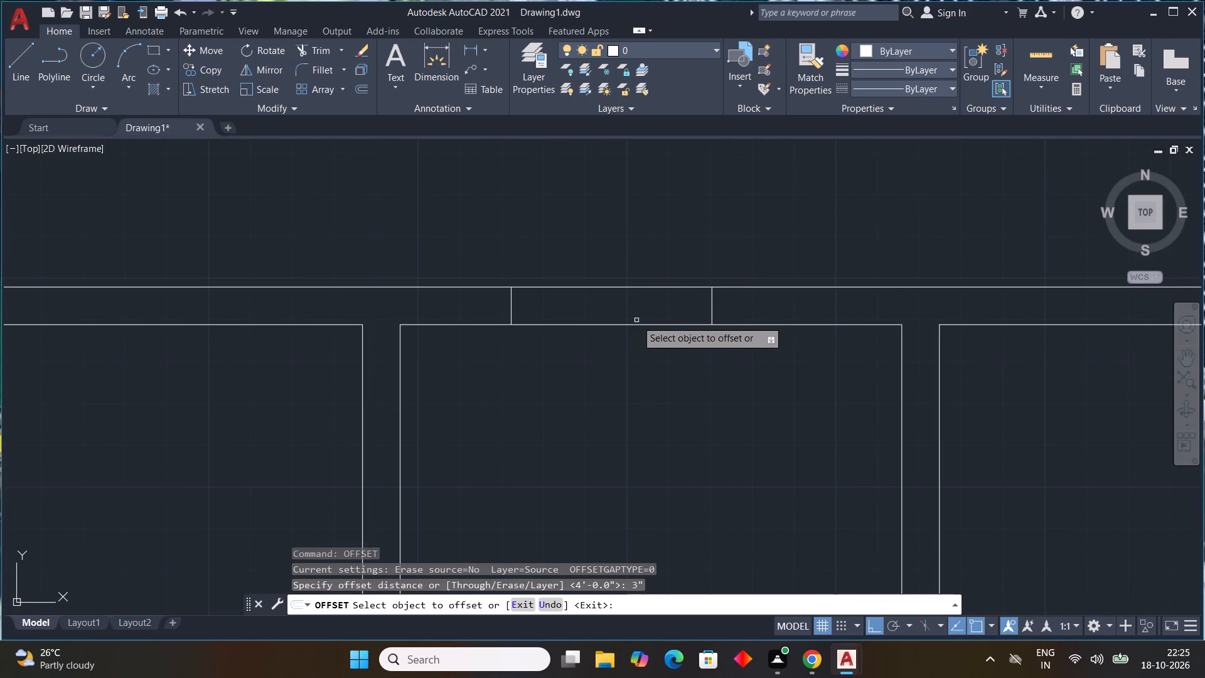
{"action": "left_click", "coordinate": [637, 325]}
{"action": "left_click", "coordinate": [638, 315]}
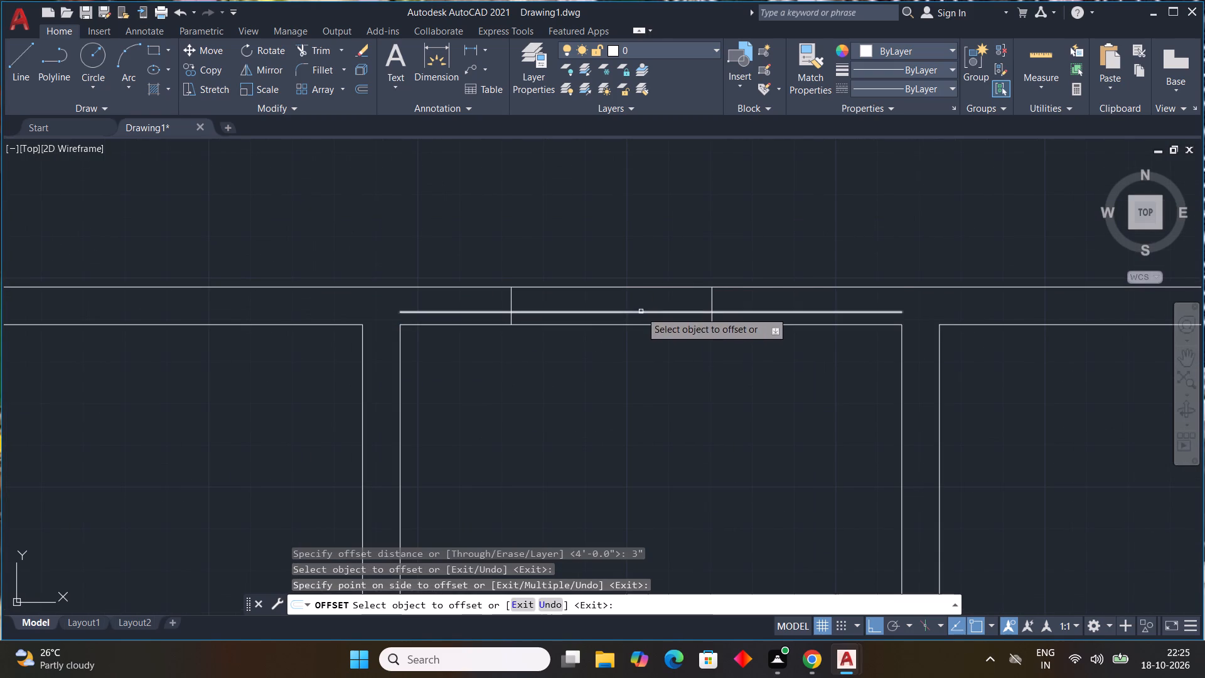
{"action": "left_click", "coordinate": [641, 311]}
{"action": "left_click", "coordinate": [643, 301]}
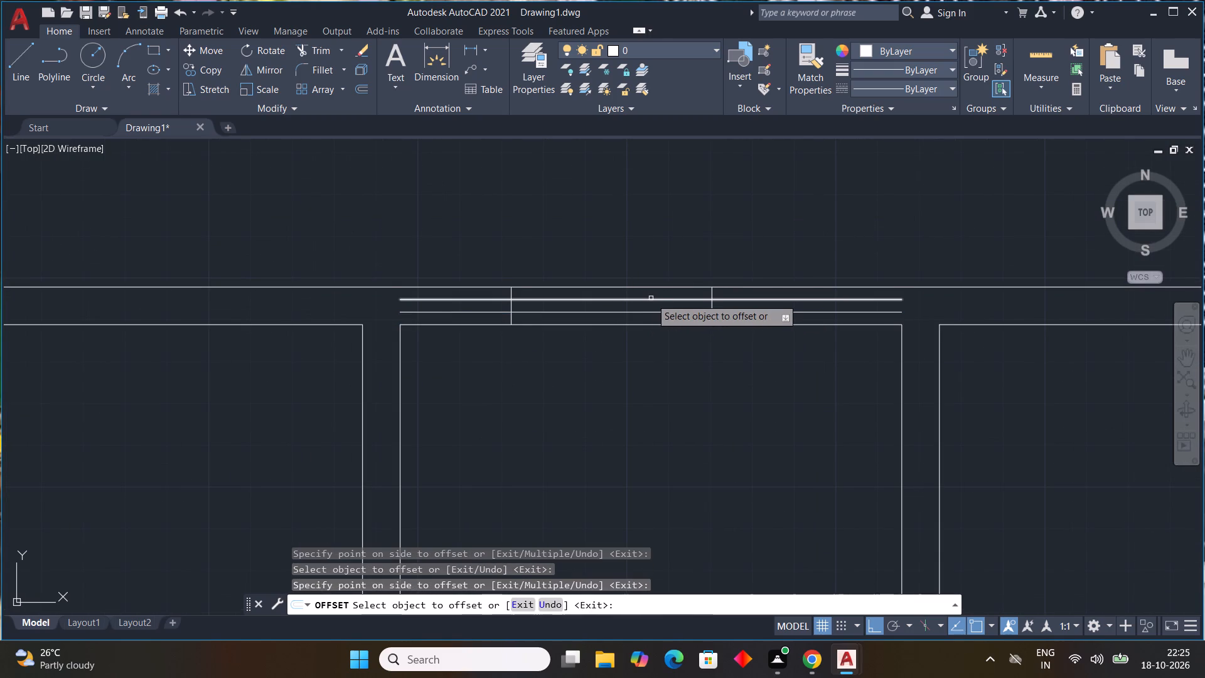
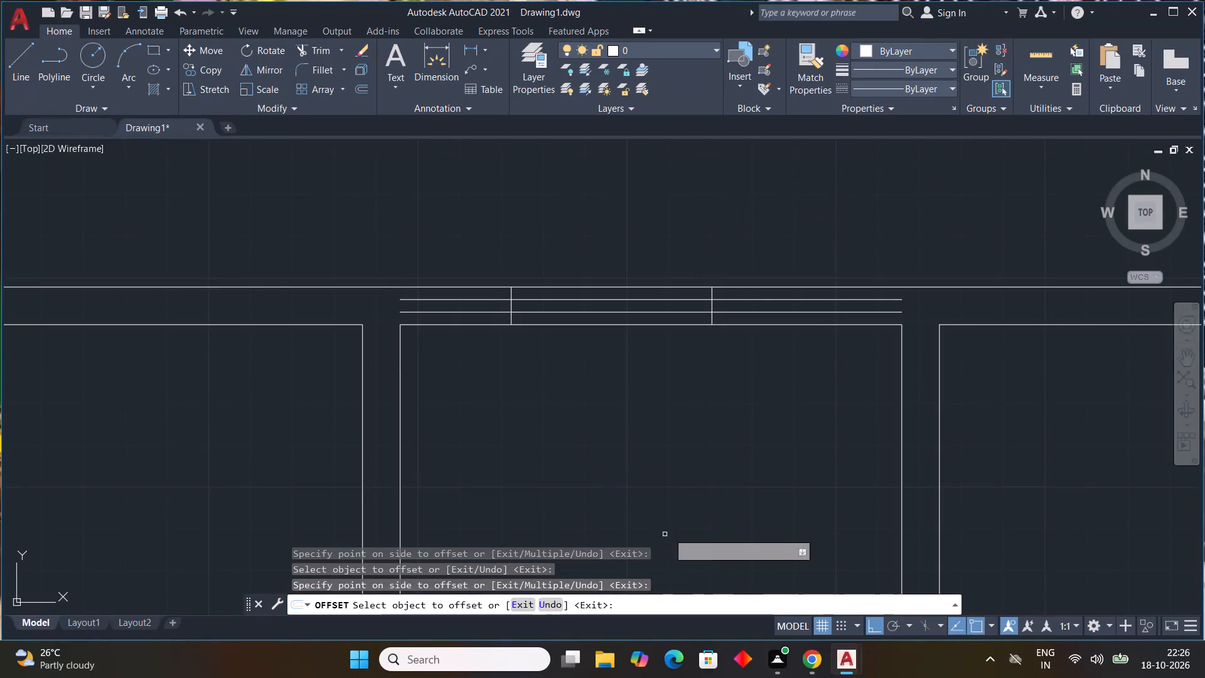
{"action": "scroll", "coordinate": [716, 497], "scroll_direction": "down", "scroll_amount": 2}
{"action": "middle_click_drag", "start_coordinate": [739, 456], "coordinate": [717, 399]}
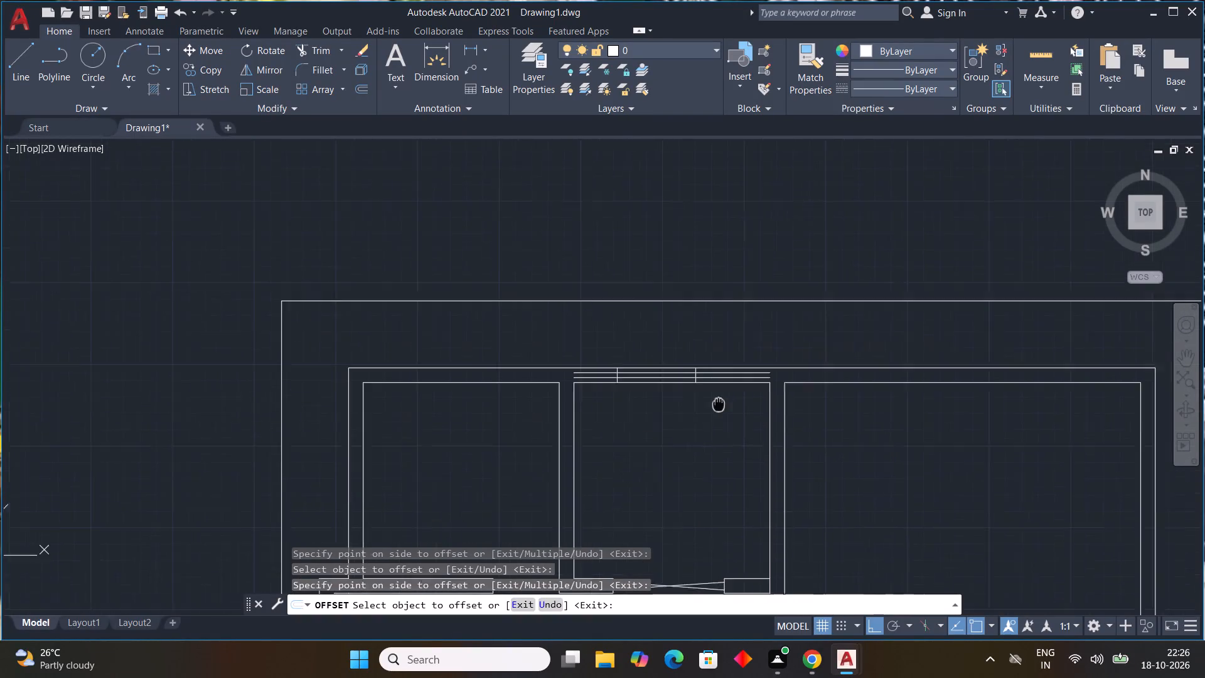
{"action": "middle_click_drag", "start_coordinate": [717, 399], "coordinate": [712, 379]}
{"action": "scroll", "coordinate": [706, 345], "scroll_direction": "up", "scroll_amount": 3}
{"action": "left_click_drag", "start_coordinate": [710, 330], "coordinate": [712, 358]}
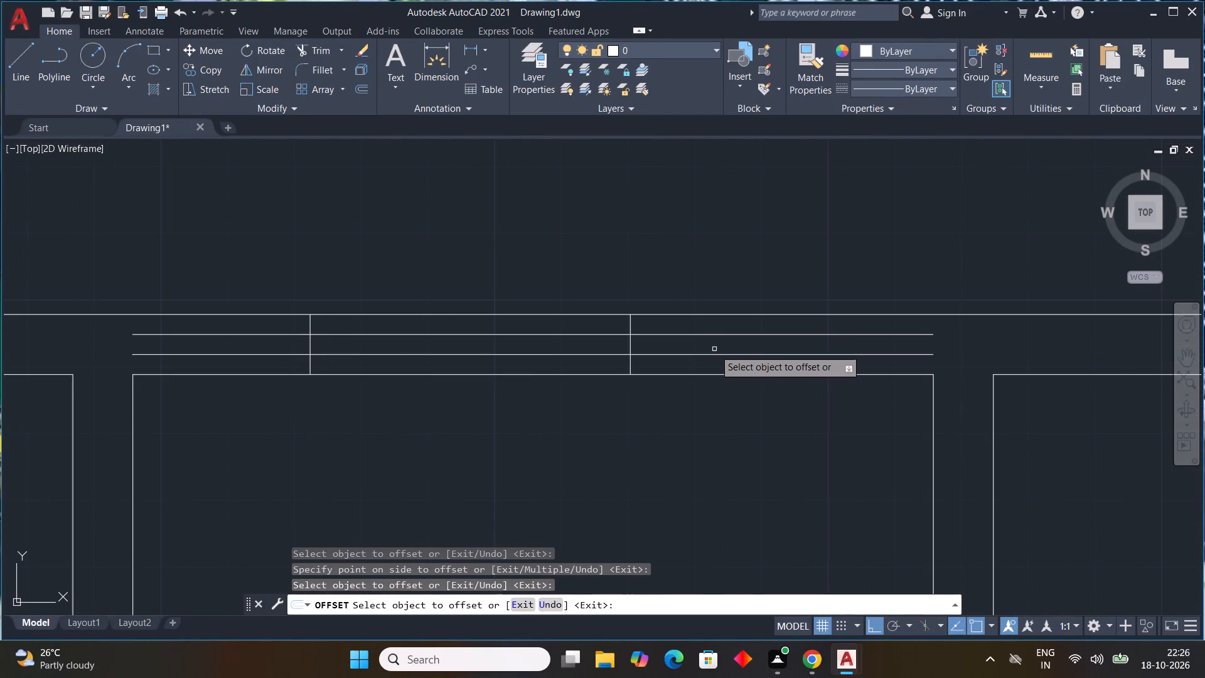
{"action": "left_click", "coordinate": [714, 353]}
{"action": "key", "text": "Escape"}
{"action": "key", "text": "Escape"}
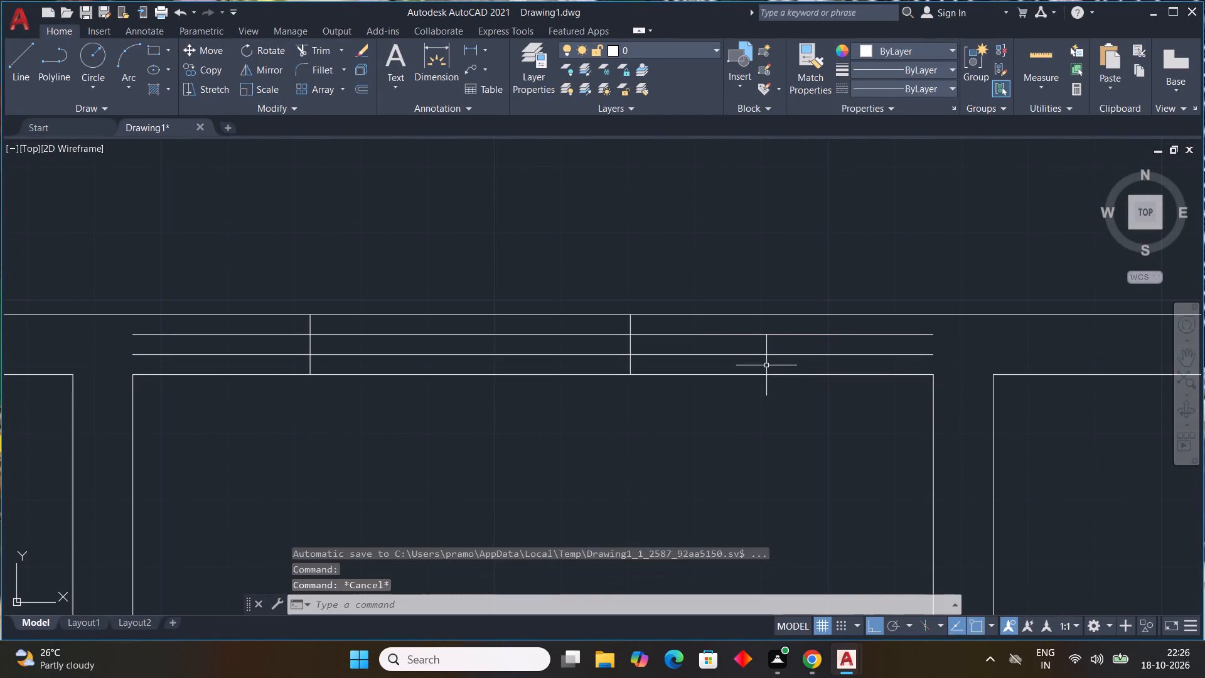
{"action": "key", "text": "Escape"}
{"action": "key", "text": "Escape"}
Trim the two window lines in the middle room's top wall beyond both of the window's vertical end lines.
{"action": "key", "text": "t"}
{"action": "type", "text": "R"}
{"action": "key", "text": "space"}
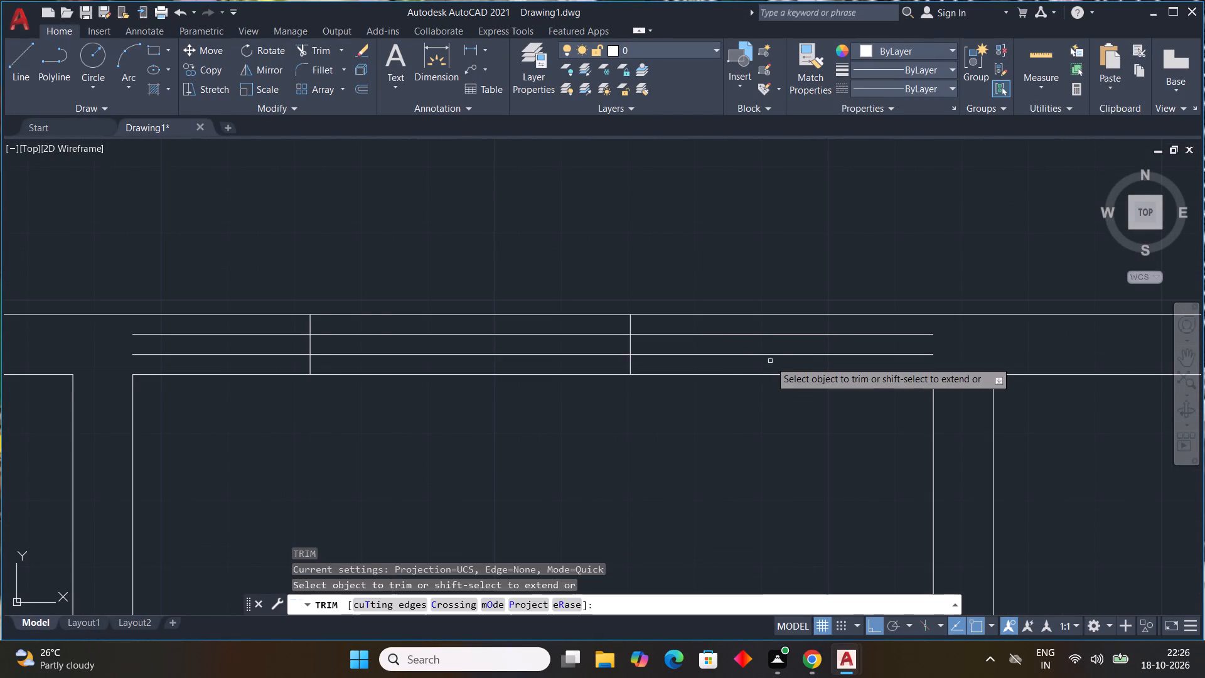
{"action": "left_click_drag", "start_coordinate": [764, 332], "coordinate": [763, 362]}
{"action": "middle_click_drag", "start_coordinate": [621, 398], "coordinate": [624, 400]}
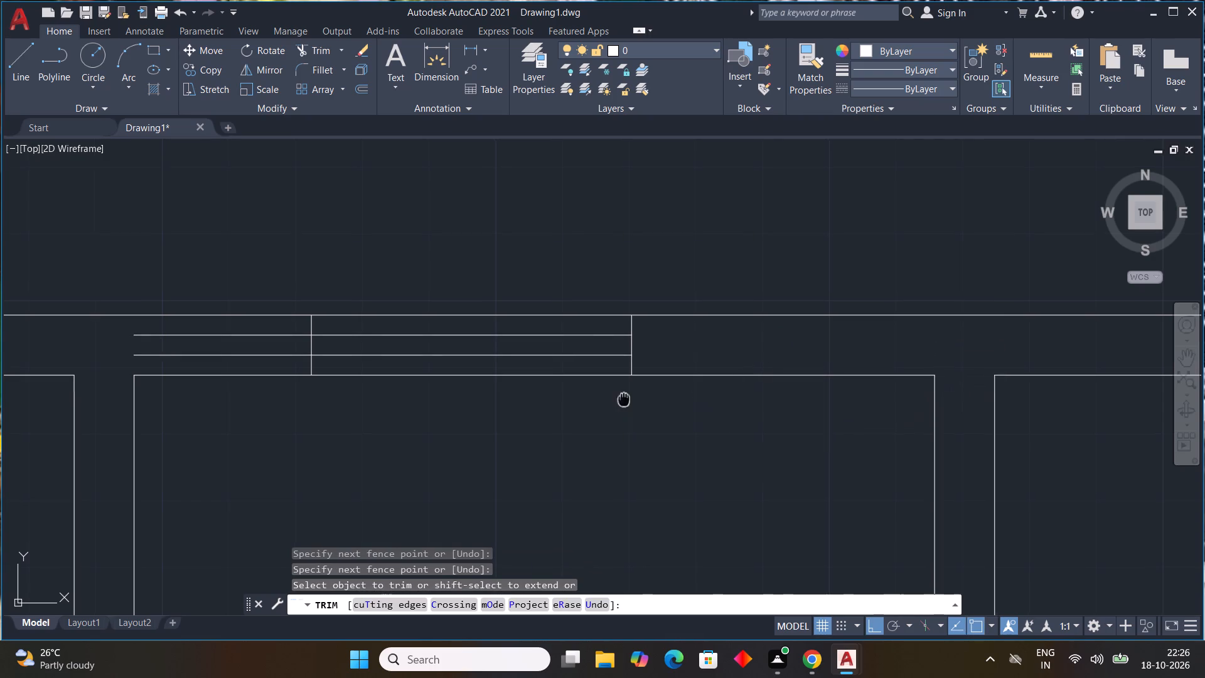
{"action": "middle_click_drag", "start_coordinate": [624, 400], "coordinate": [869, 431]}
{"action": "left_click", "coordinate": [458, 387]}
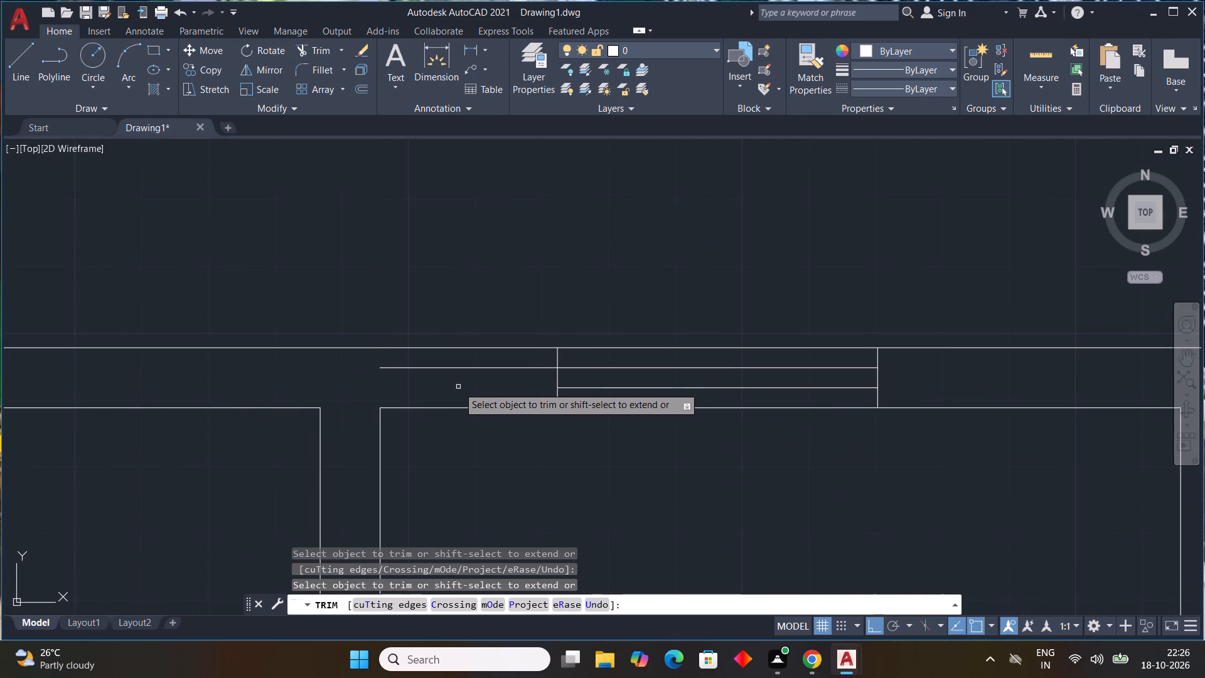
{"action": "left_click", "coordinate": [466, 366]}
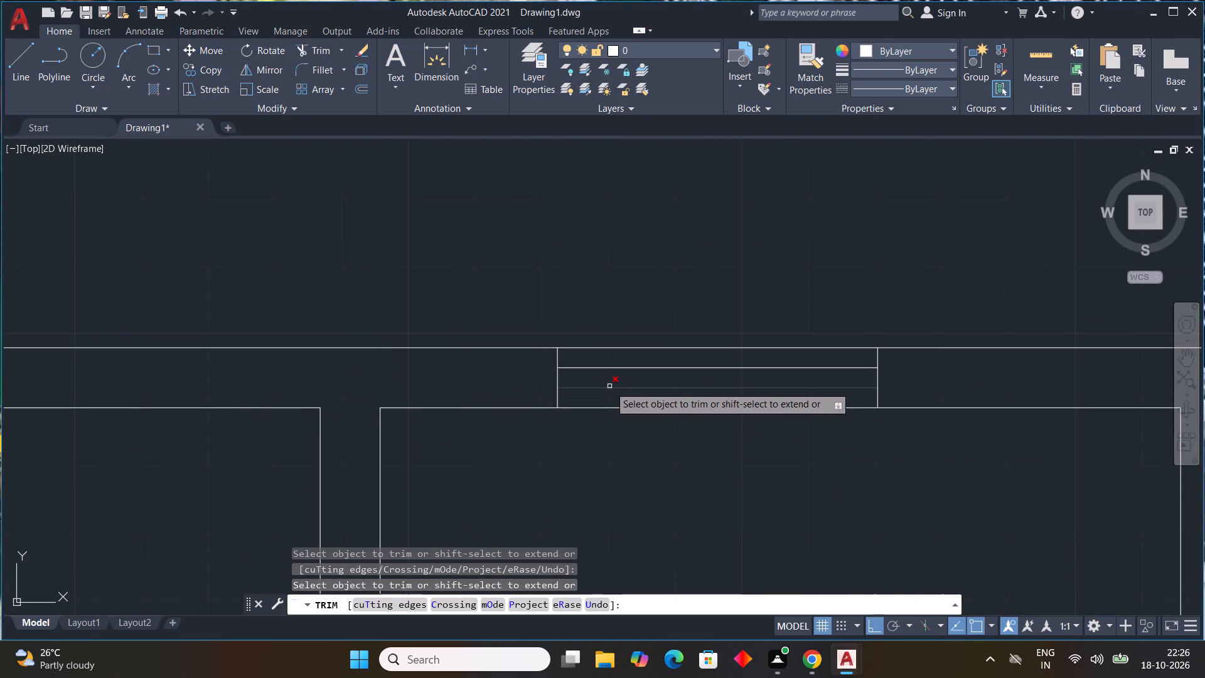
{"action": "key", "text": "Escape"}
{"action": "key", "text": "Escape"}
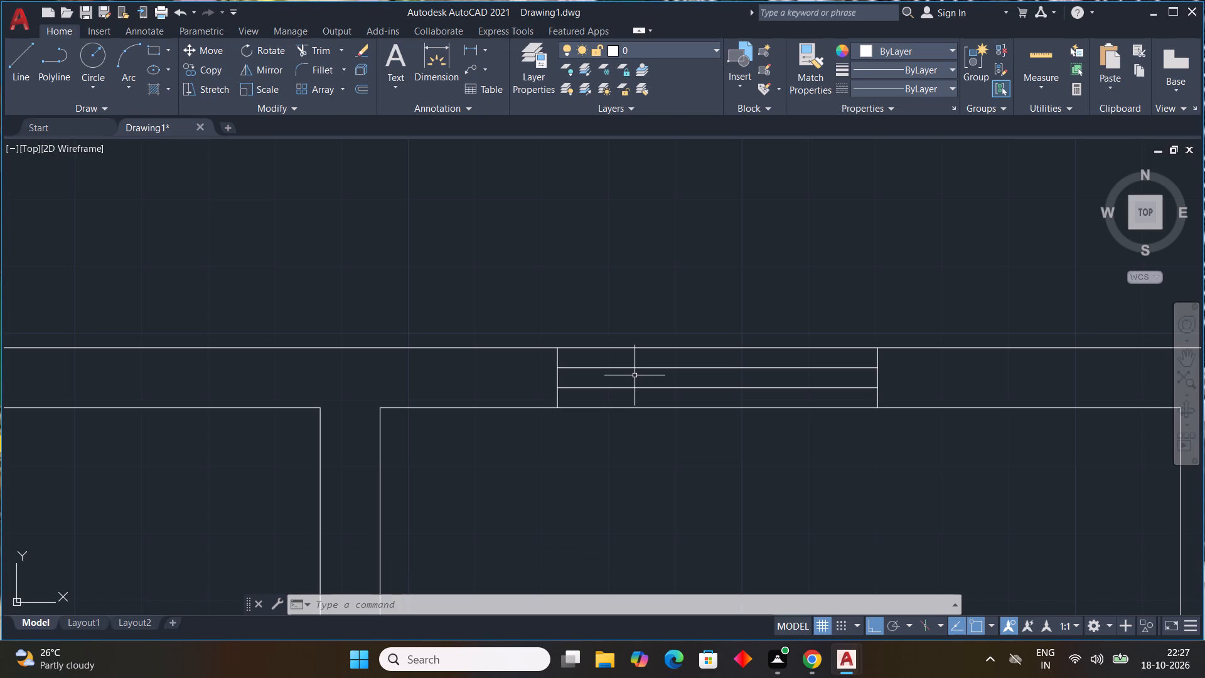
Draw a horizontal line across the passage from the top corner of the large room's left wall to the opposite wall face.
{"action": "scroll", "coordinate": [719, 382], "scroll_direction": "down", "scroll_amount": 2}
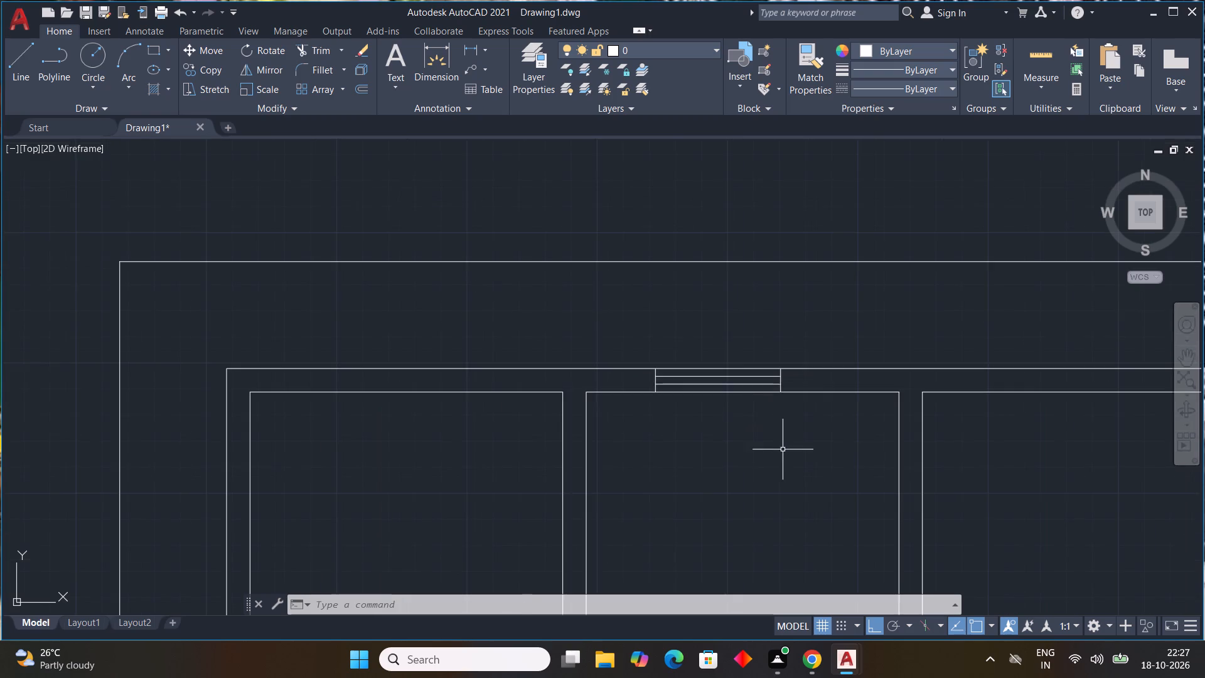
{"action": "middle_click_drag", "start_coordinate": [783, 449], "coordinate": [525, 273]}
{"action": "middle_click_drag", "start_coordinate": [519, 264], "coordinate": [509, 252]}
{"action": "scroll", "coordinate": [608, 258], "scroll_direction": "down", "scroll_amount": 3}
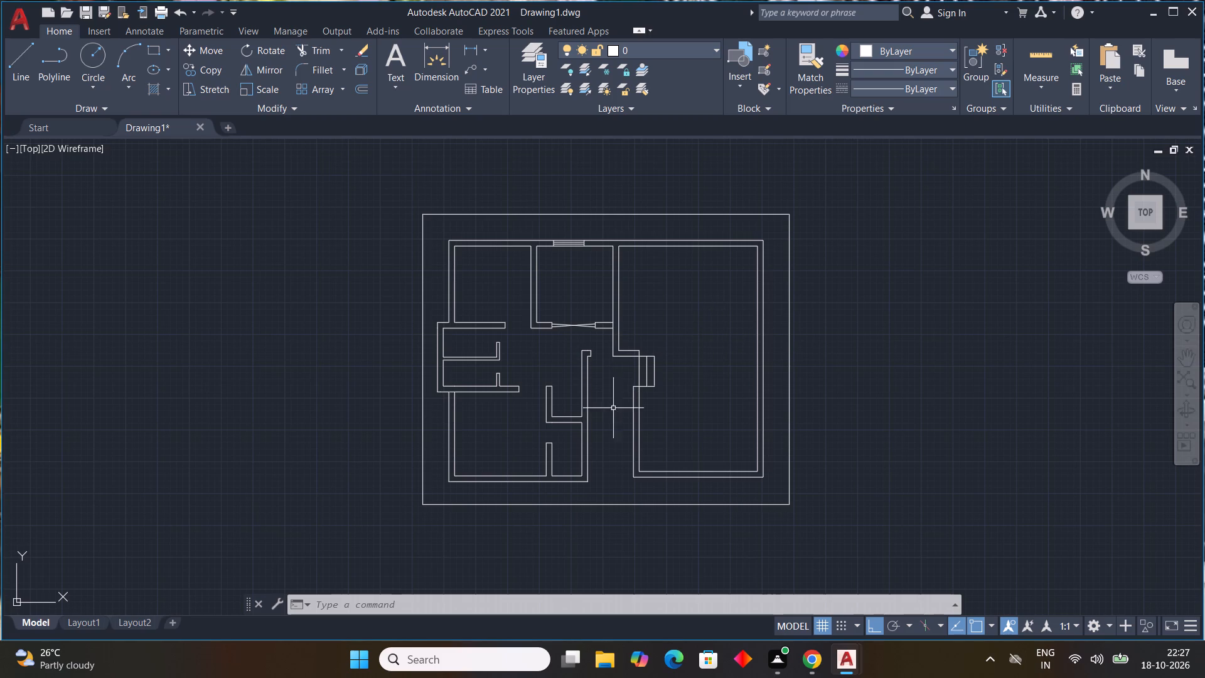
{"action": "scroll", "coordinate": [621, 395], "scroll_direction": "up", "scroll_amount": 1}
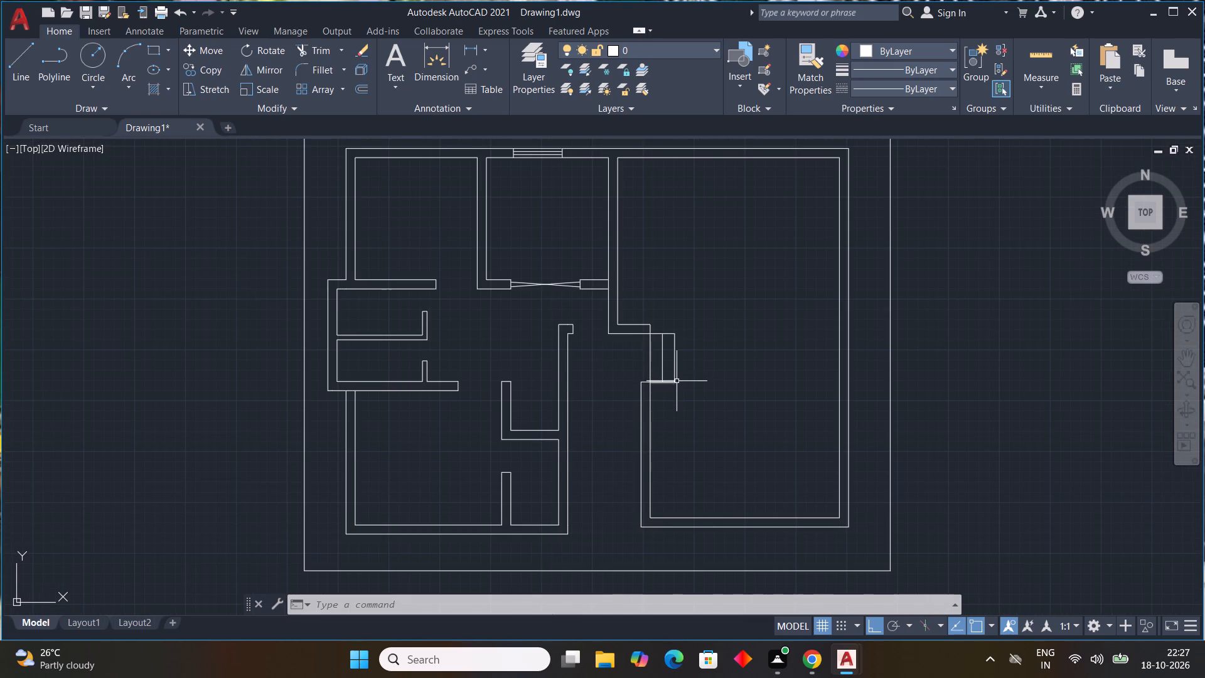
{"action": "type", "text": "L"}
{"action": "key", "text": "space"}
{"action": "scroll", "coordinate": [641, 382], "scroll_direction": "up", "scroll_amount": 2}
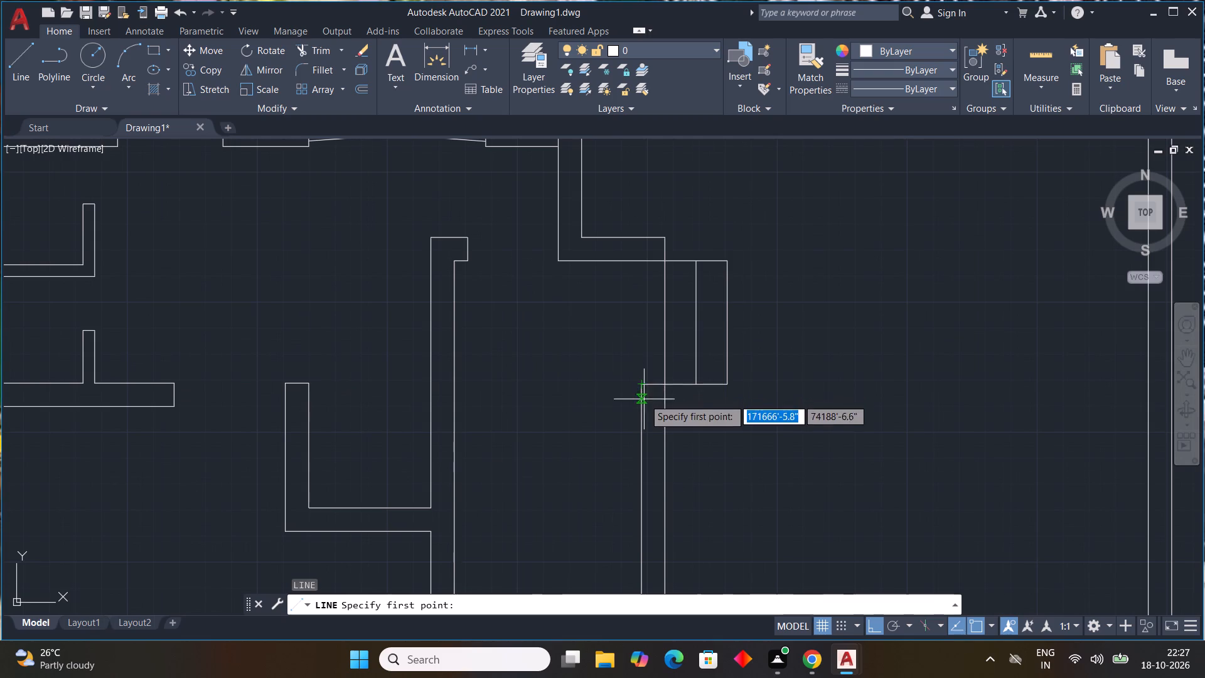
{"action": "left_click", "coordinate": [642, 382]}
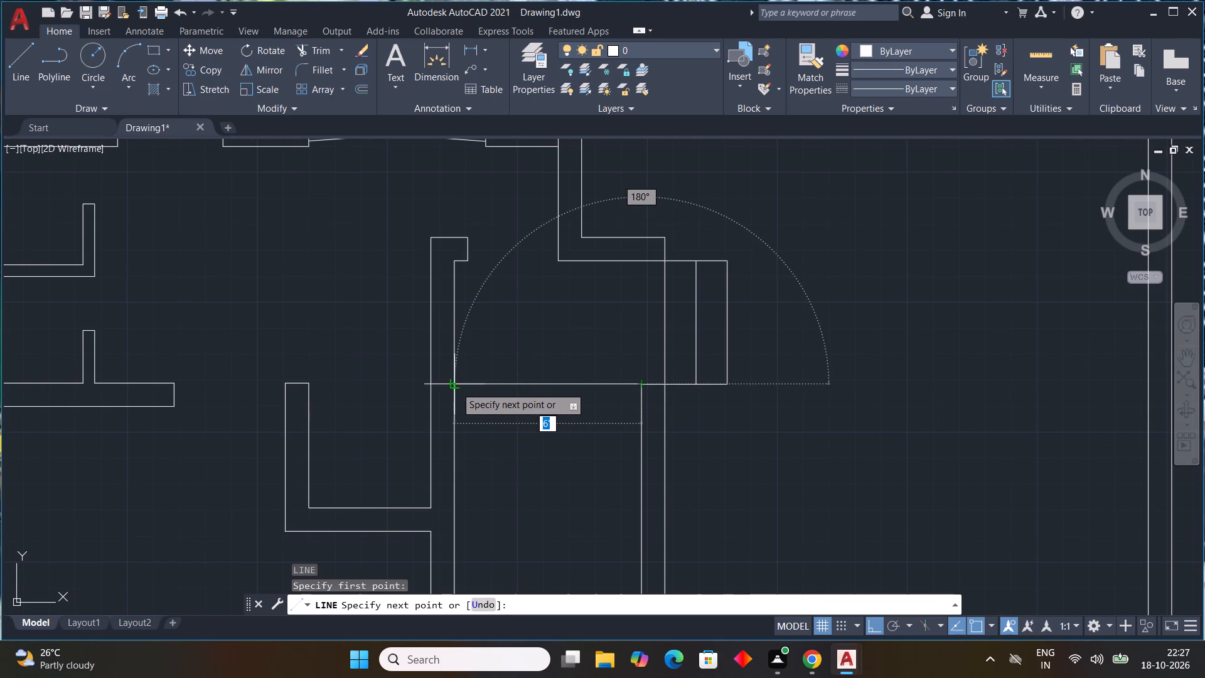
{"action": "left_click", "coordinate": [456, 387]}
{"action": "key", "text": "Escape"}
{"action": "key", "text": "Escape"}
{"action": "key", "text": "Escape"}
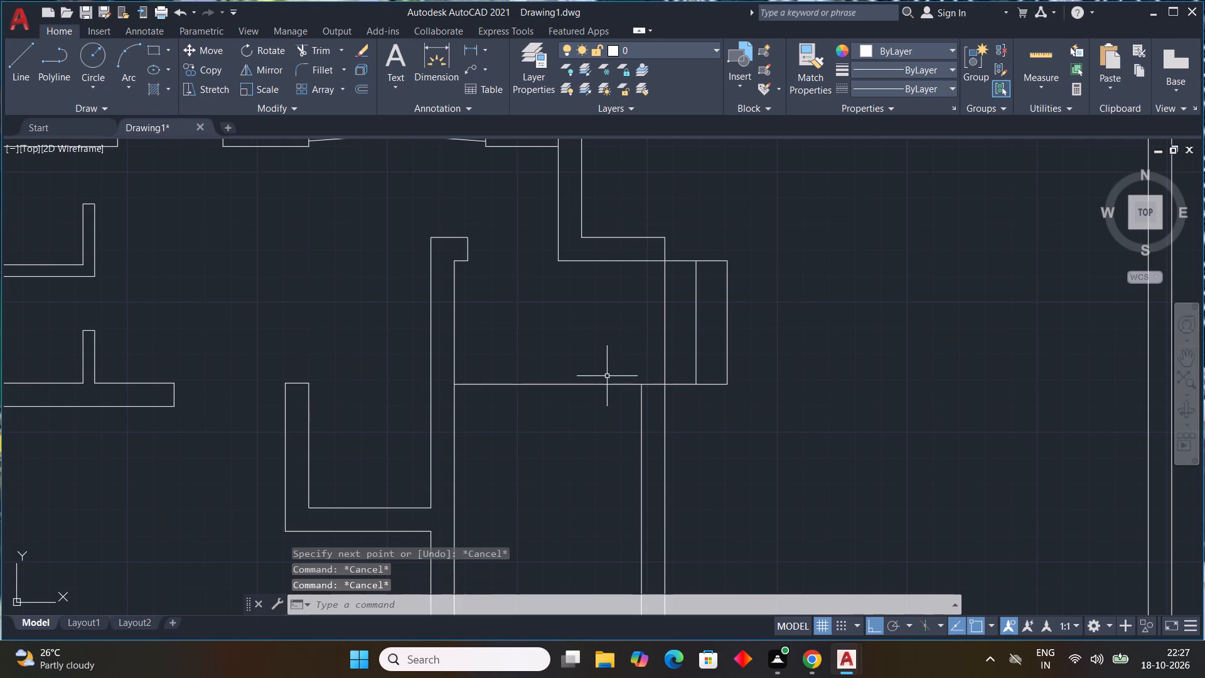
{"action": "key", "text": "Escape"}
{"action": "key", "text": "Escape"}
{"action": "key", "text": "Escape"}
{"action": "key", "text": "Escape"}
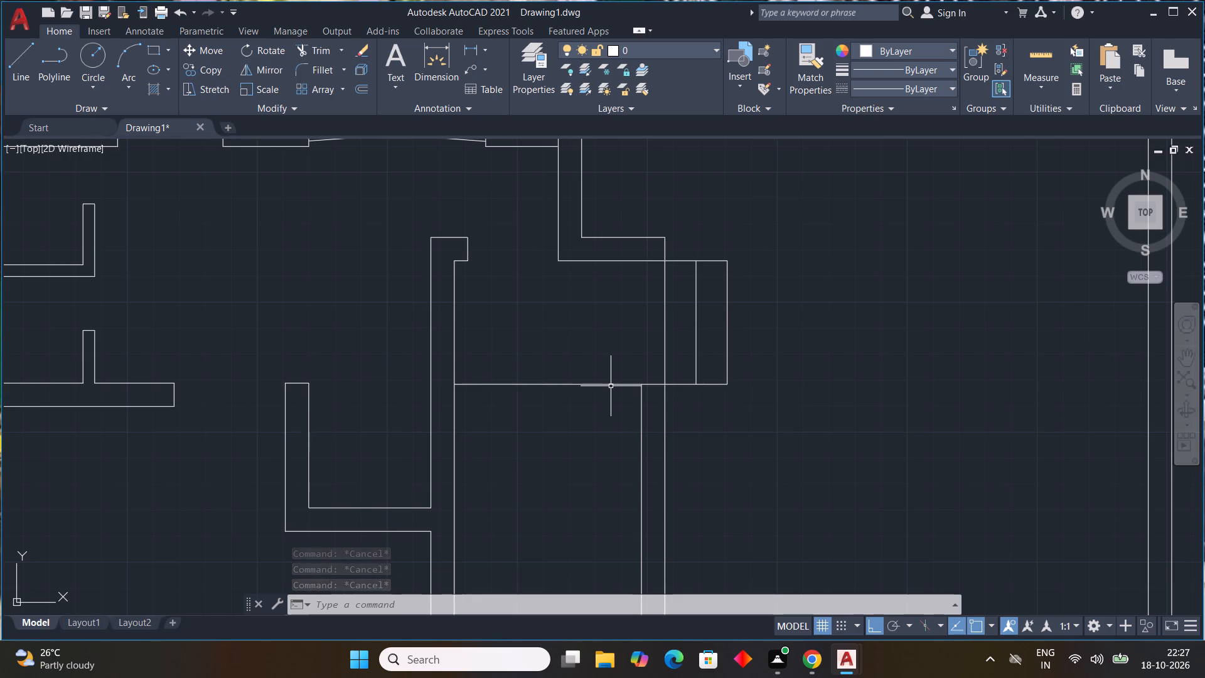
Offset the passage's cross line 1' downward three times in succession to form step lines.
{"action": "key", "text": "o"}
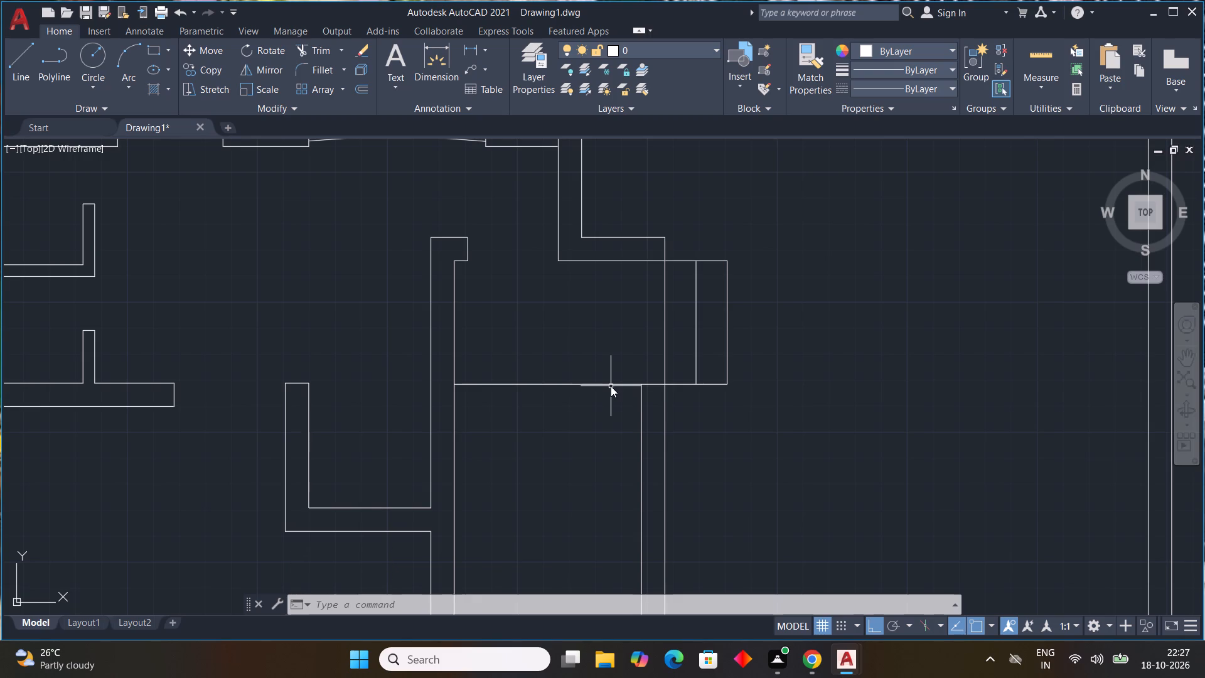
{"action": "type", "text": "FF"}
{"action": "key", "text": "space"}
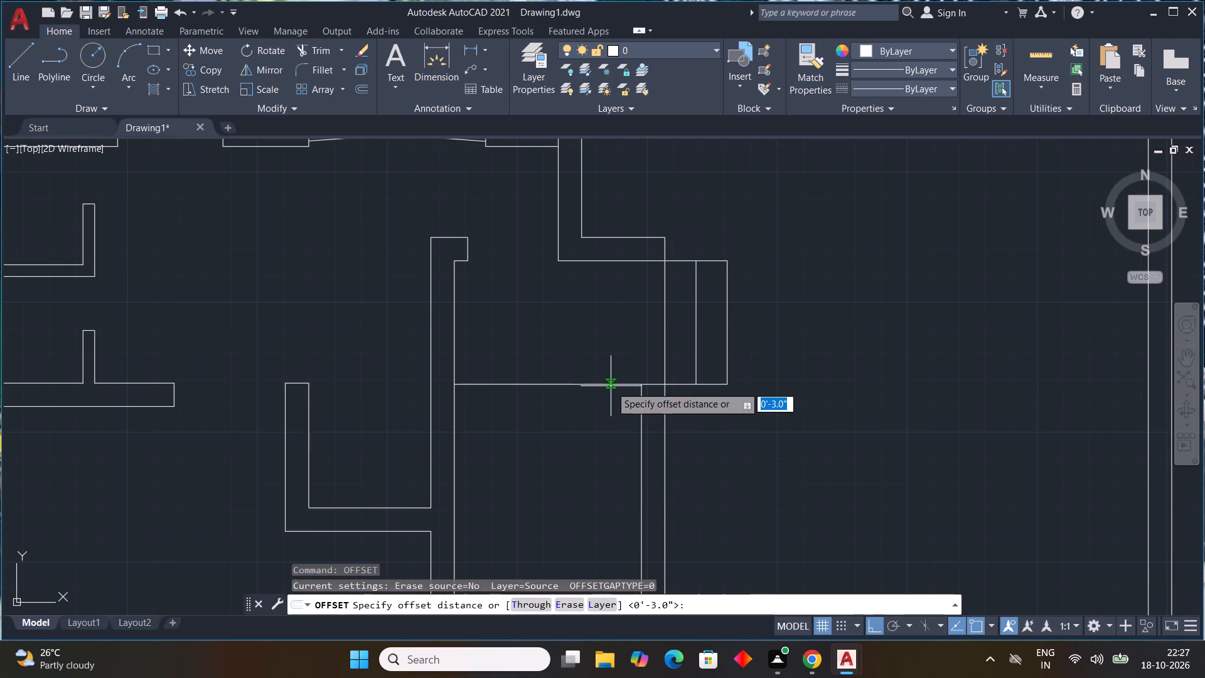
{"action": "type", "text": "1'"}
{"action": "key", "text": "Return"}
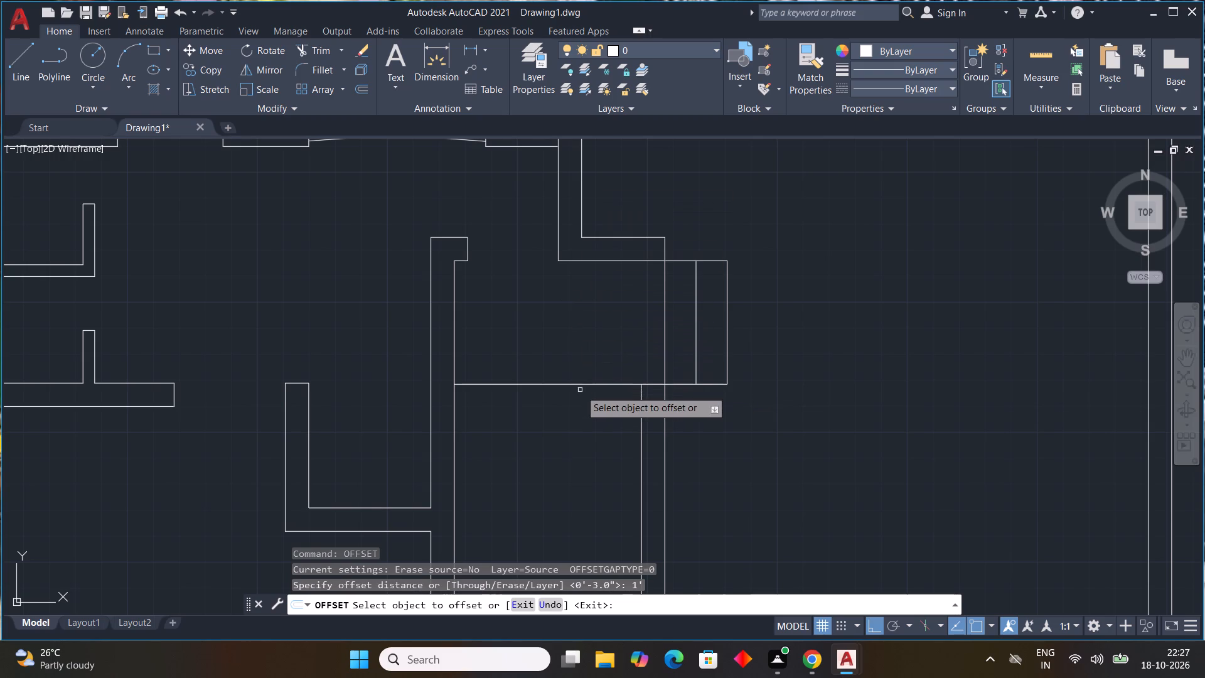
{"action": "left_click", "coordinate": [582, 384]}
{"action": "left_click", "coordinate": [577, 416]}
{"action": "middle_click_drag", "start_coordinate": [584, 451], "coordinate": [585, 421]}
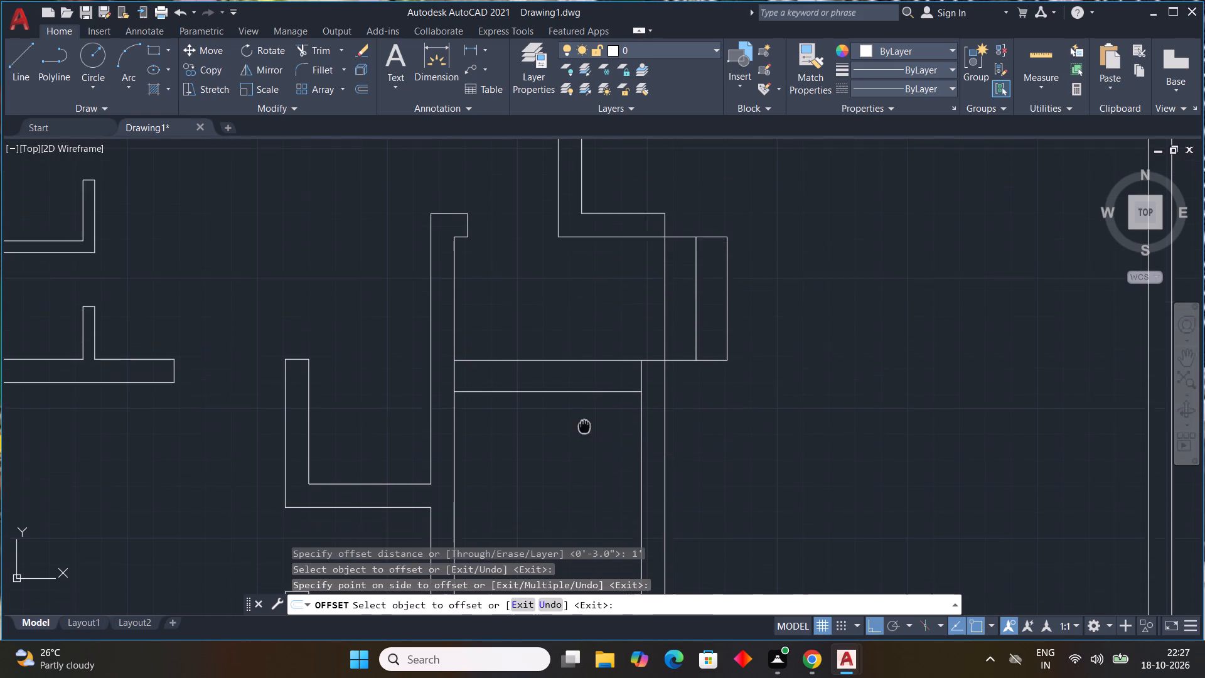
{"action": "middle_click_drag", "start_coordinate": [585, 421], "coordinate": [584, 399]}
{"action": "left_click_drag", "start_coordinate": [570, 364], "coordinate": [571, 382]}
{"action": "left_click", "coordinate": [564, 435]}
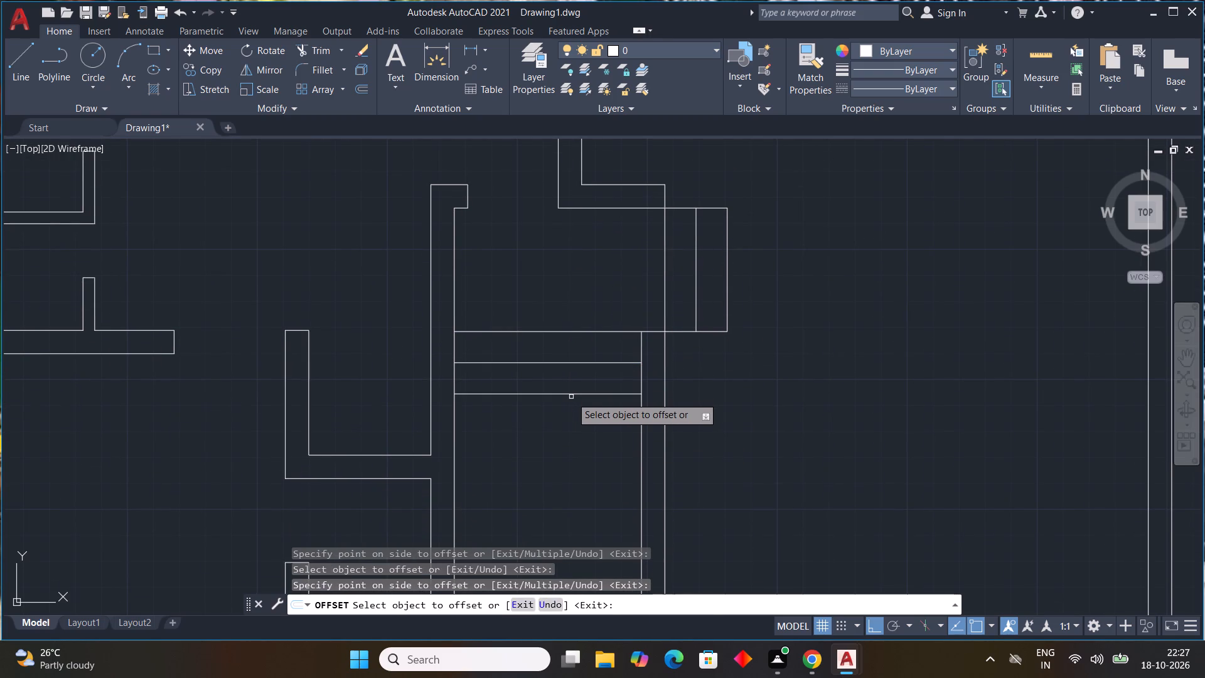
{"action": "left_click", "coordinate": [569, 392]}
{"action": "left_click", "coordinate": [569, 421]}
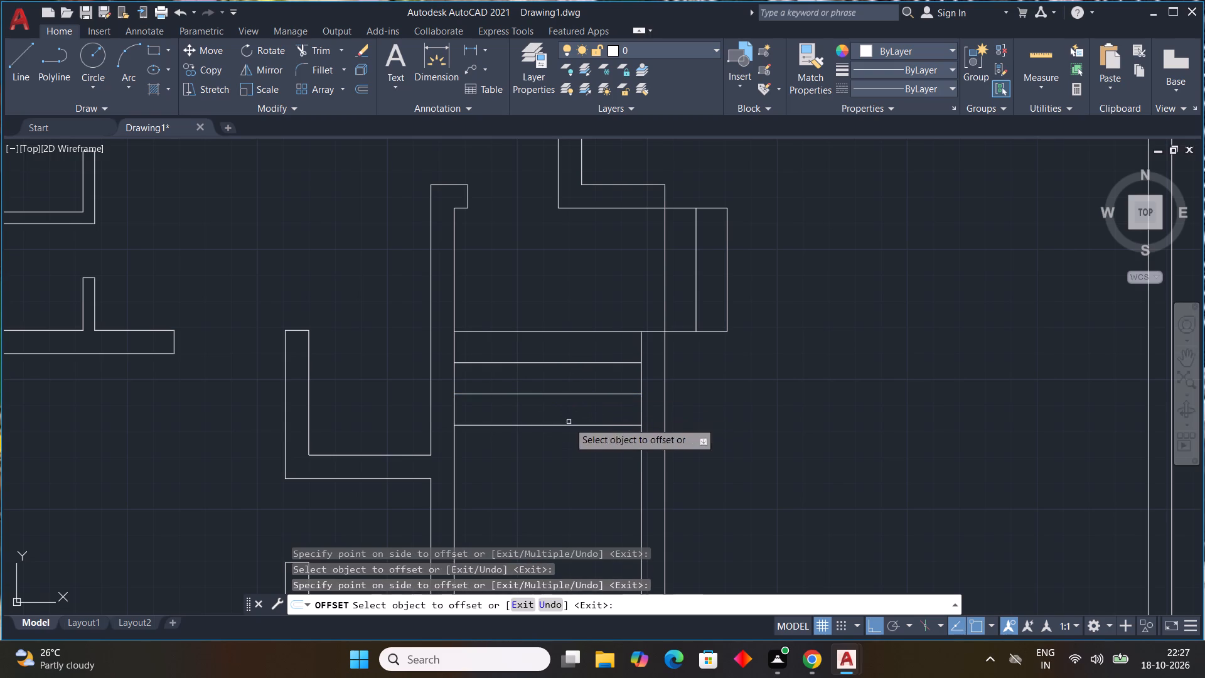
{"action": "middle_click_drag", "start_coordinate": [584, 484], "coordinate": [584, 433]}
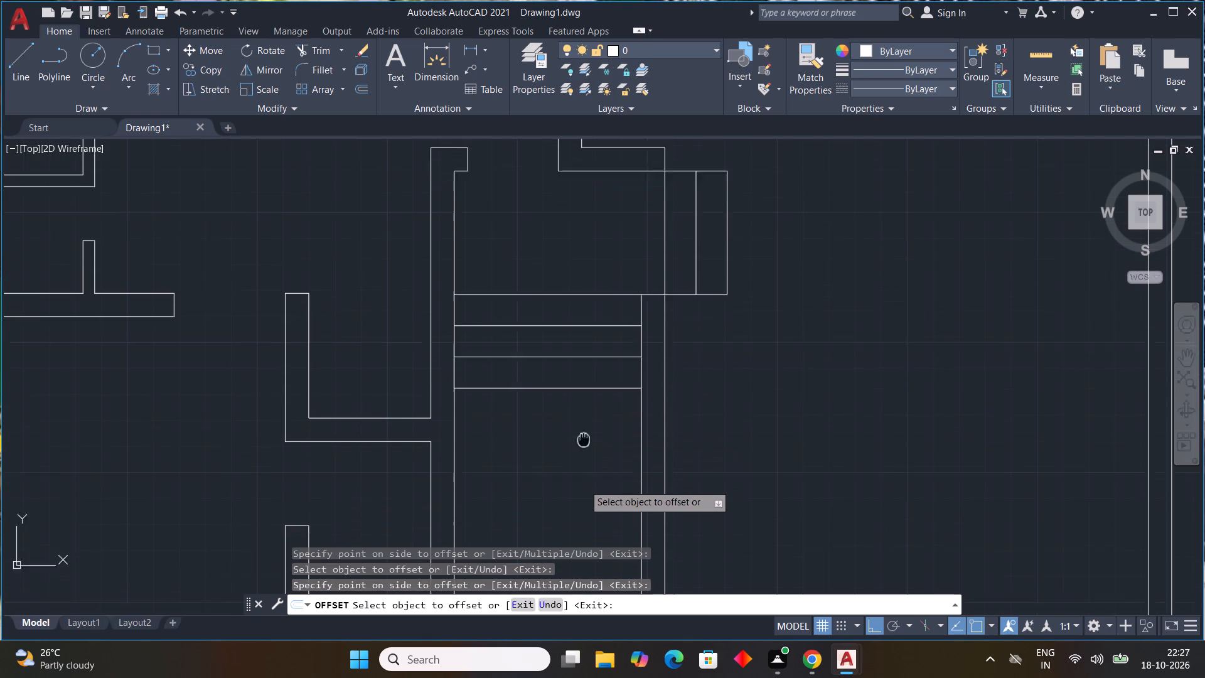
{"action": "middle_click_drag", "start_coordinate": [584, 433], "coordinate": [582, 387]}
{"action": "key", "text": "Escape"}
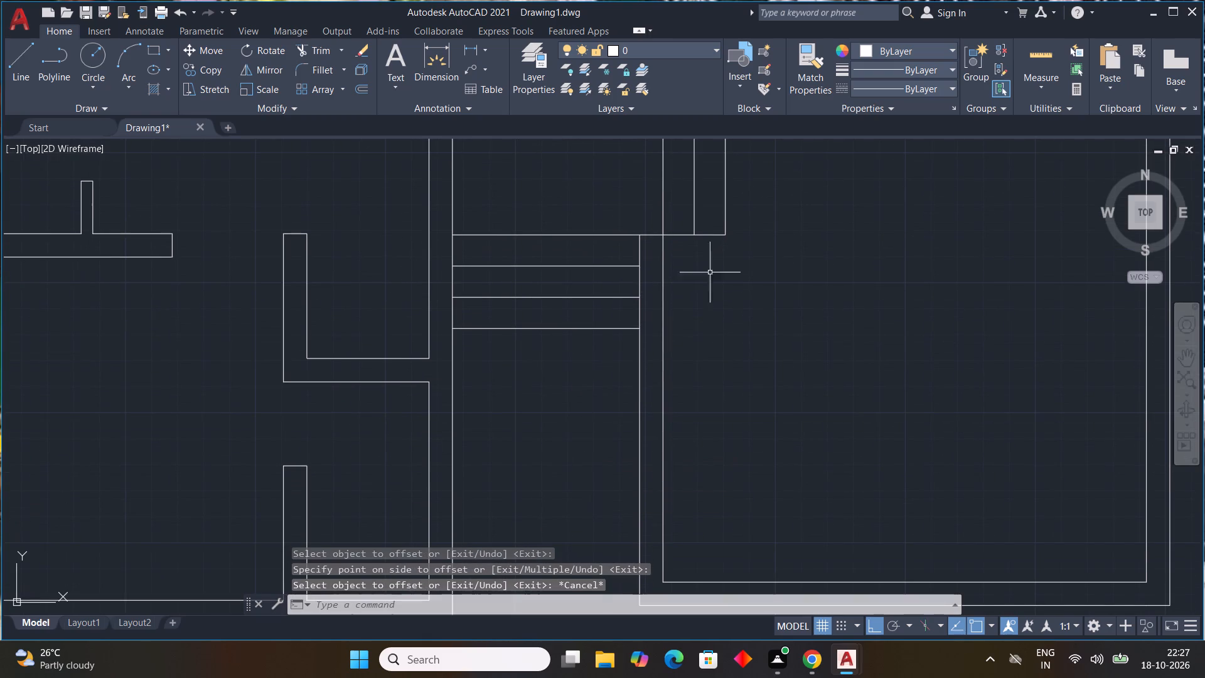
Load the ACAD_ISO02W100 ISO dash linetype and make it the current linetype.
{"action": "left_click", "coordinate": [902, 90]}
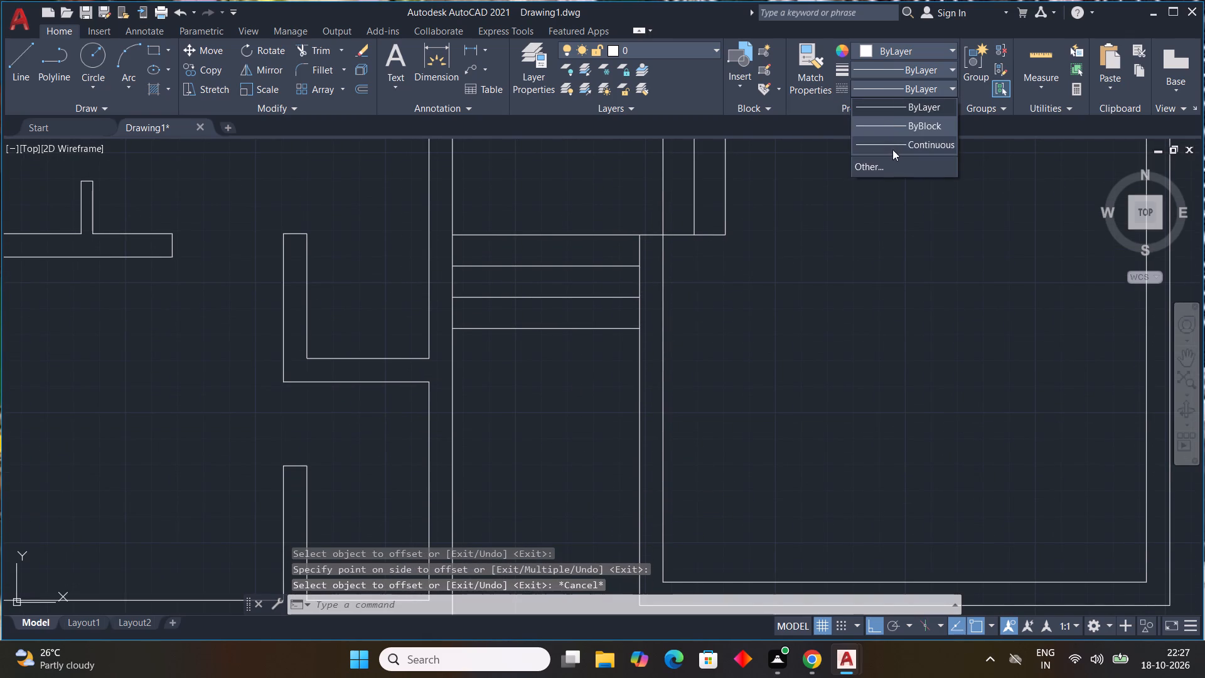
{"action": "left_click", "coordinate": [894, 168]}
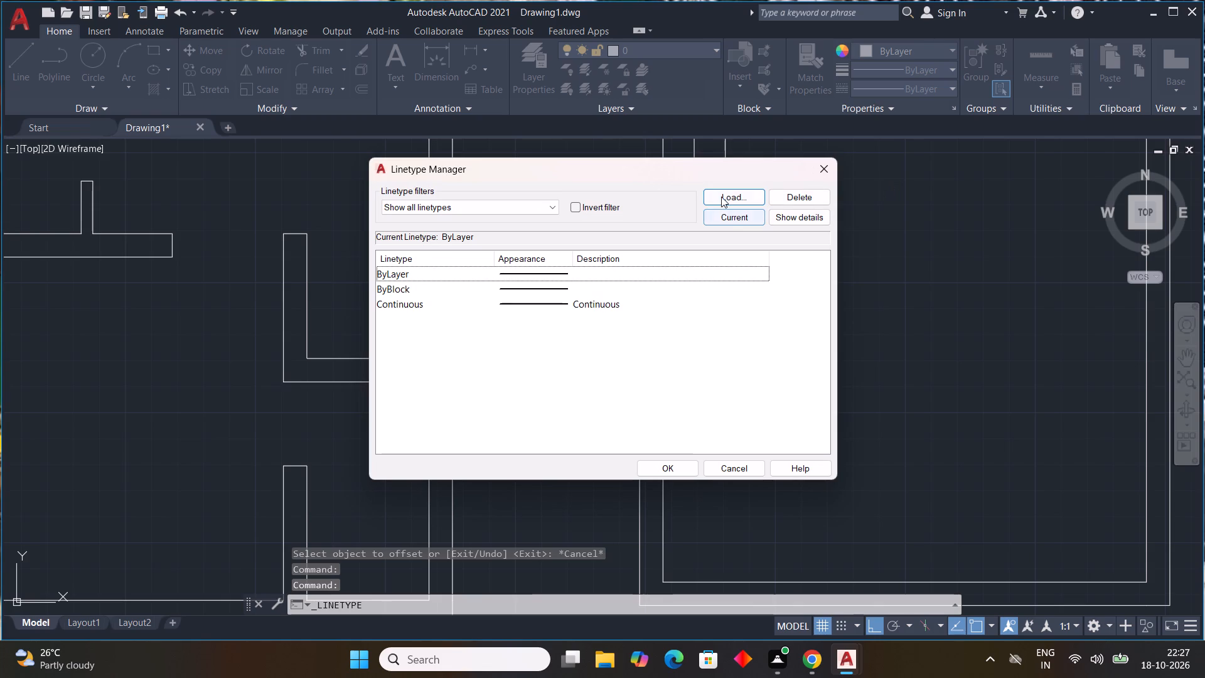
{"action": "left_click", "coordinate": [722, 196]}
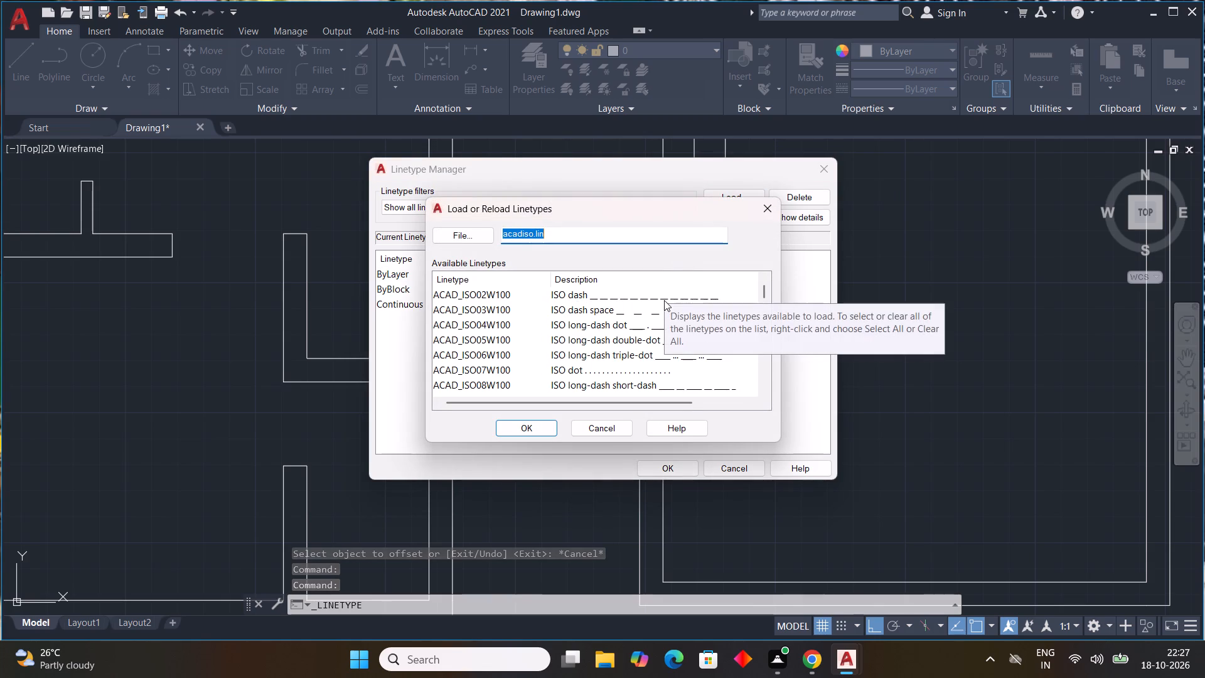
{"action": "left_click", "coordinate": [665, 298]}
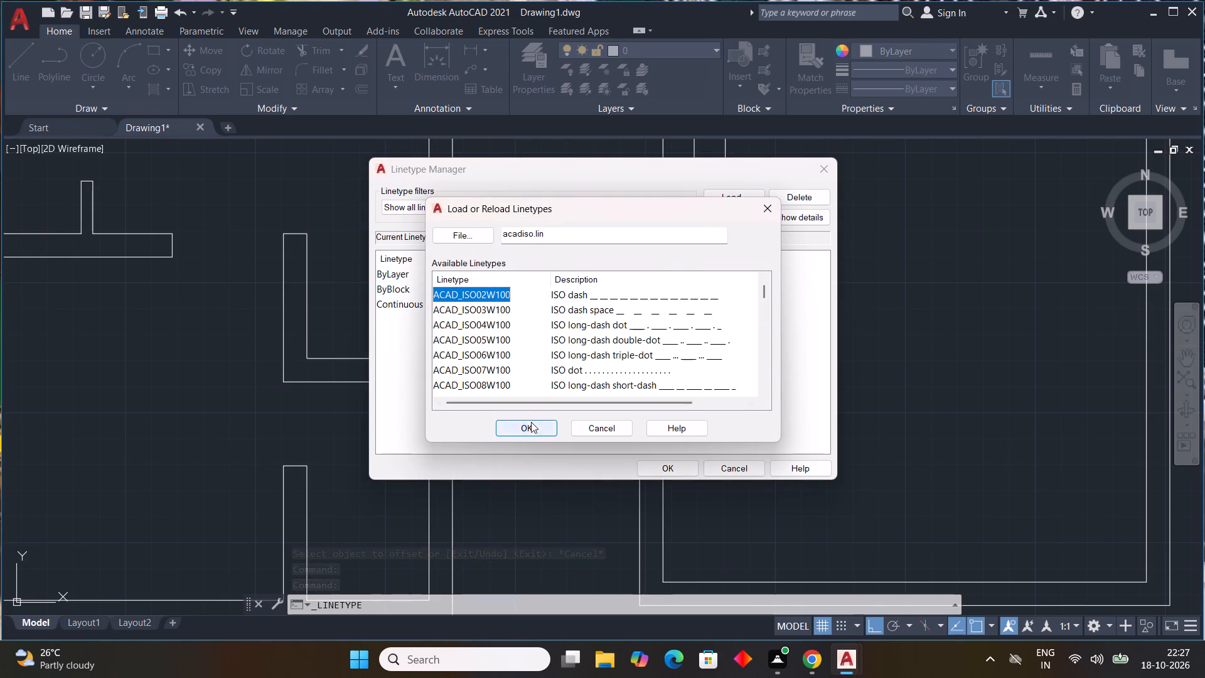
{"action": "left_click", "coordinate": [530, 428]}
{"action": "left_click", "coordinate": [607, 301]}
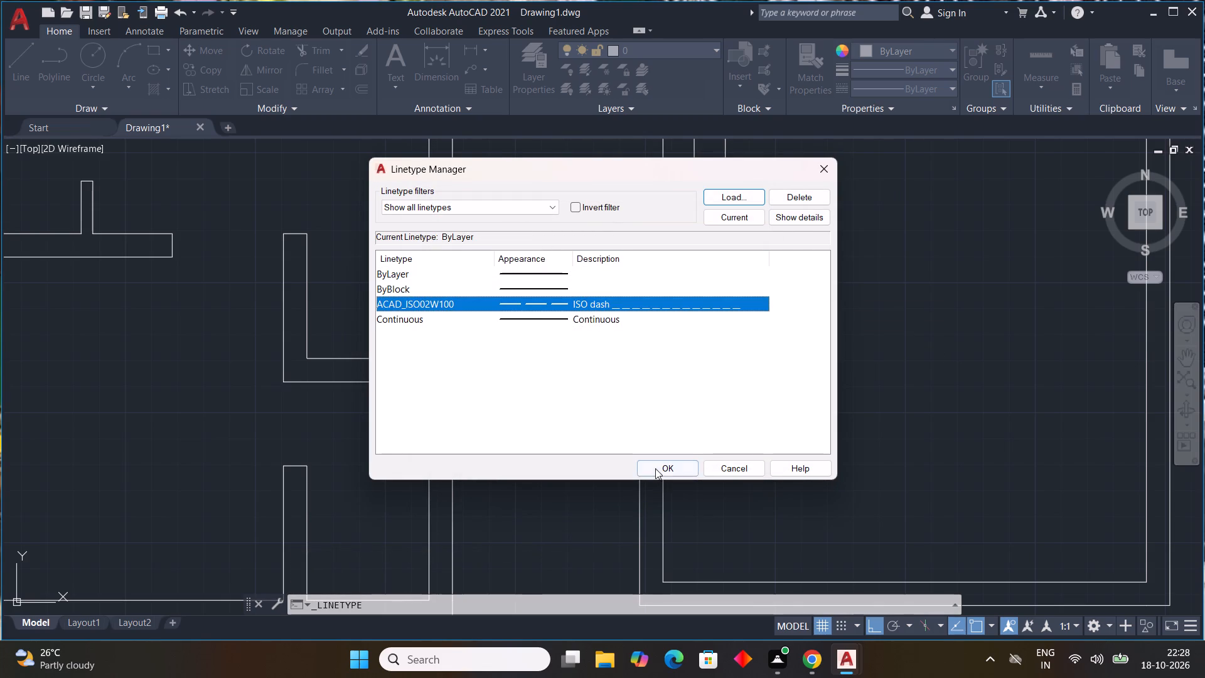
{"action": "left_click", "coordinate": [655, 468]}
{"action": "left_click", "coordinate": [894, 87]}
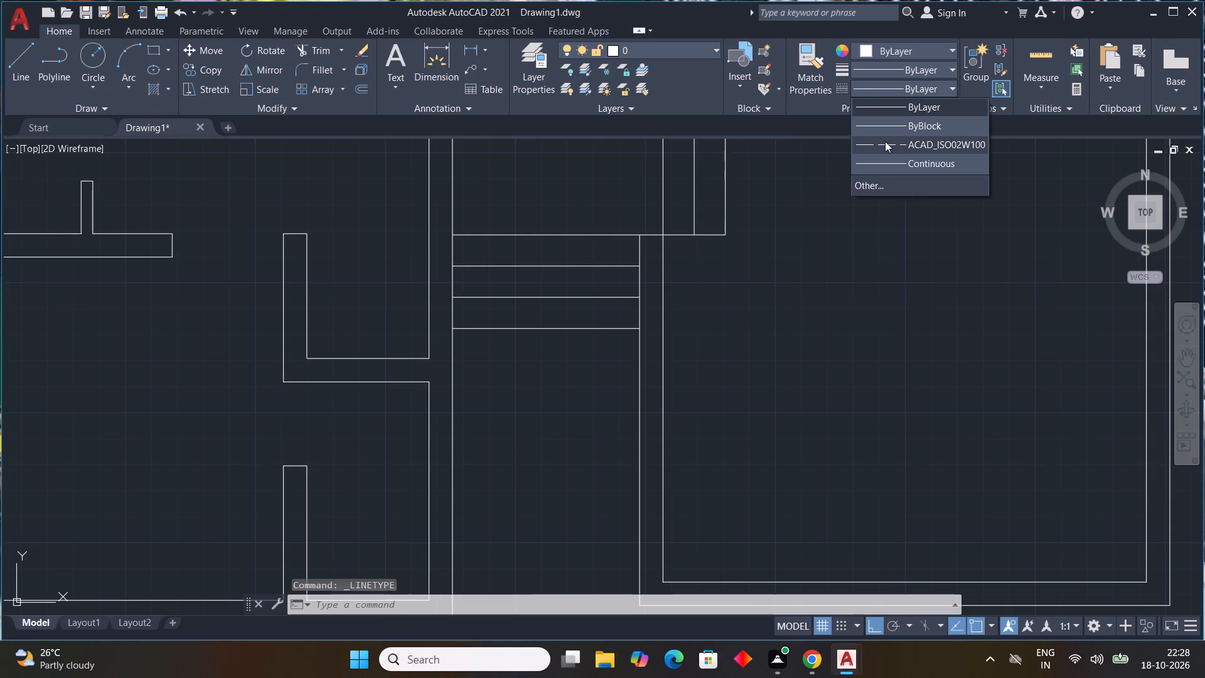
{"action": "left_click", "coordinate": [885, 141]}
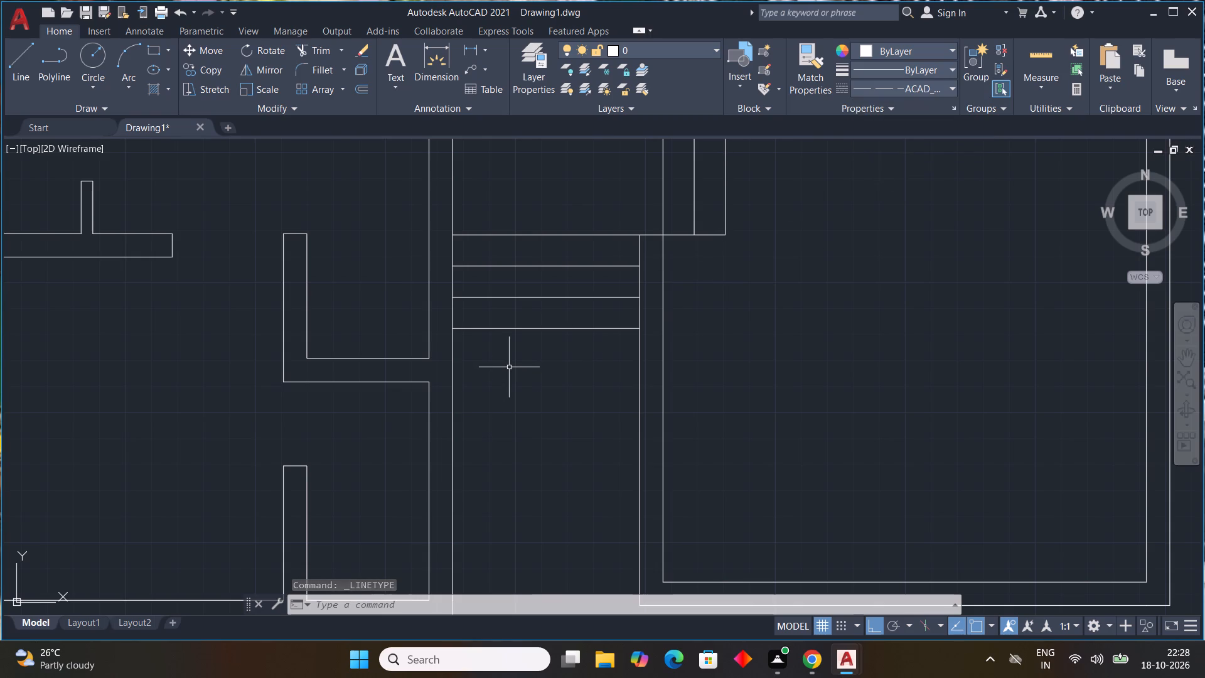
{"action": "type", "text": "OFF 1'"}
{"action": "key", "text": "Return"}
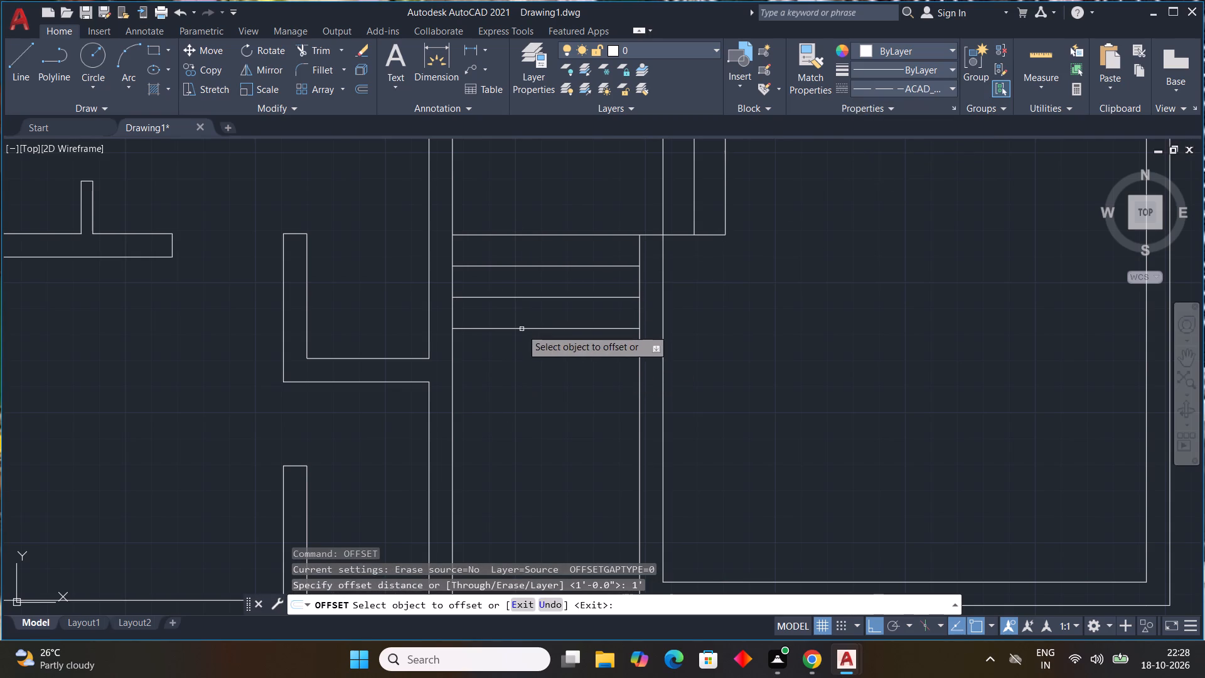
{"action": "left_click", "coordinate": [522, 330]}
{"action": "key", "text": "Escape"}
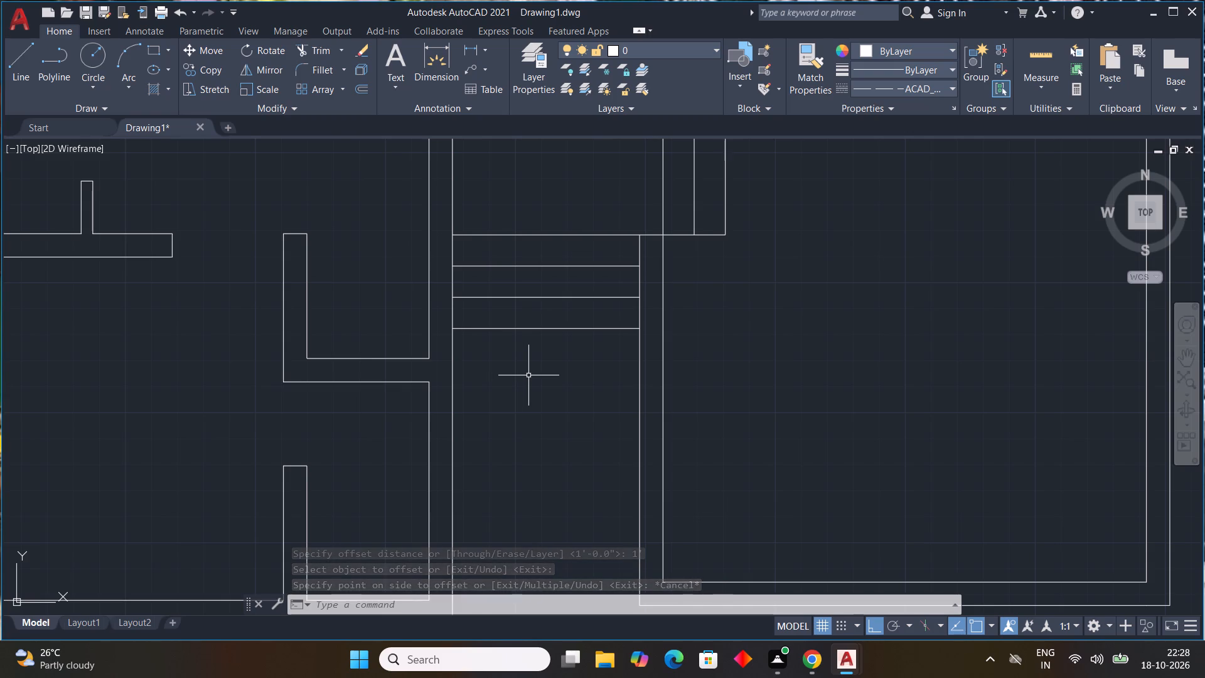
Draw a 1' guide line down the passage wall from the lowest step line, continuing with a dashed line across to the opposite wall.
{"action": "type", "text": "L"}
{"action": "key", "text": "space"}
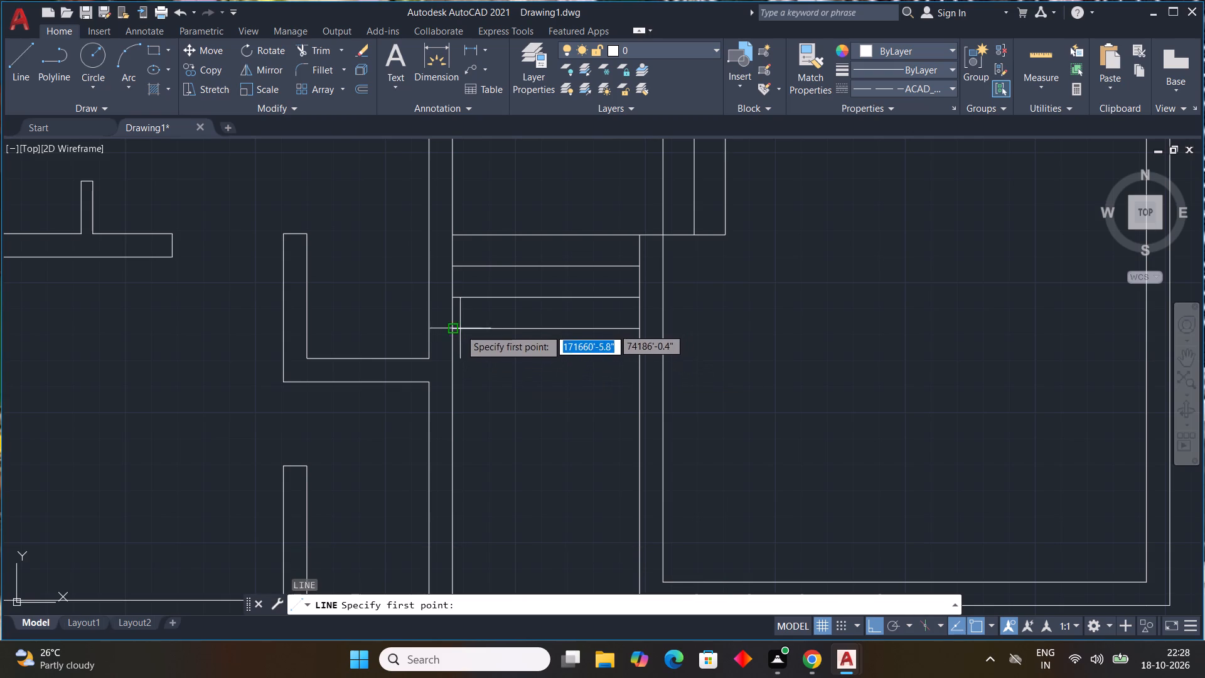
{"action": "left_click", "coordinate": [457, 332]}
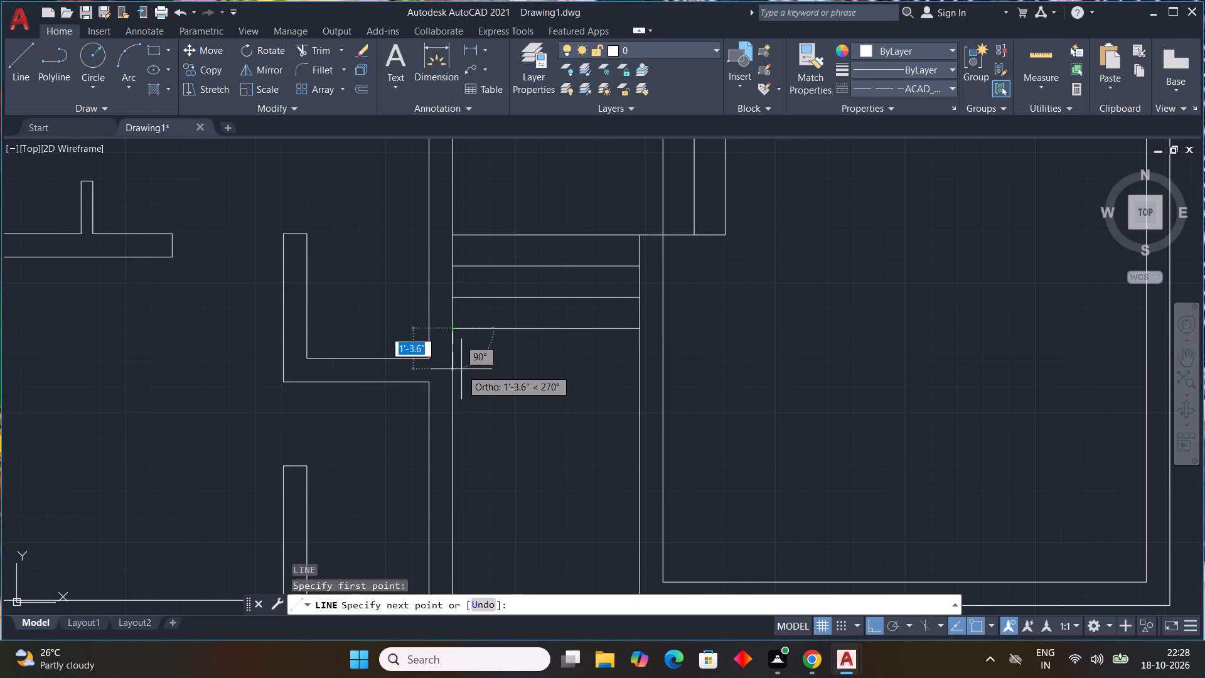
{"action": "type", "text": "1'"}
{"action": "key", "text": "Return"}
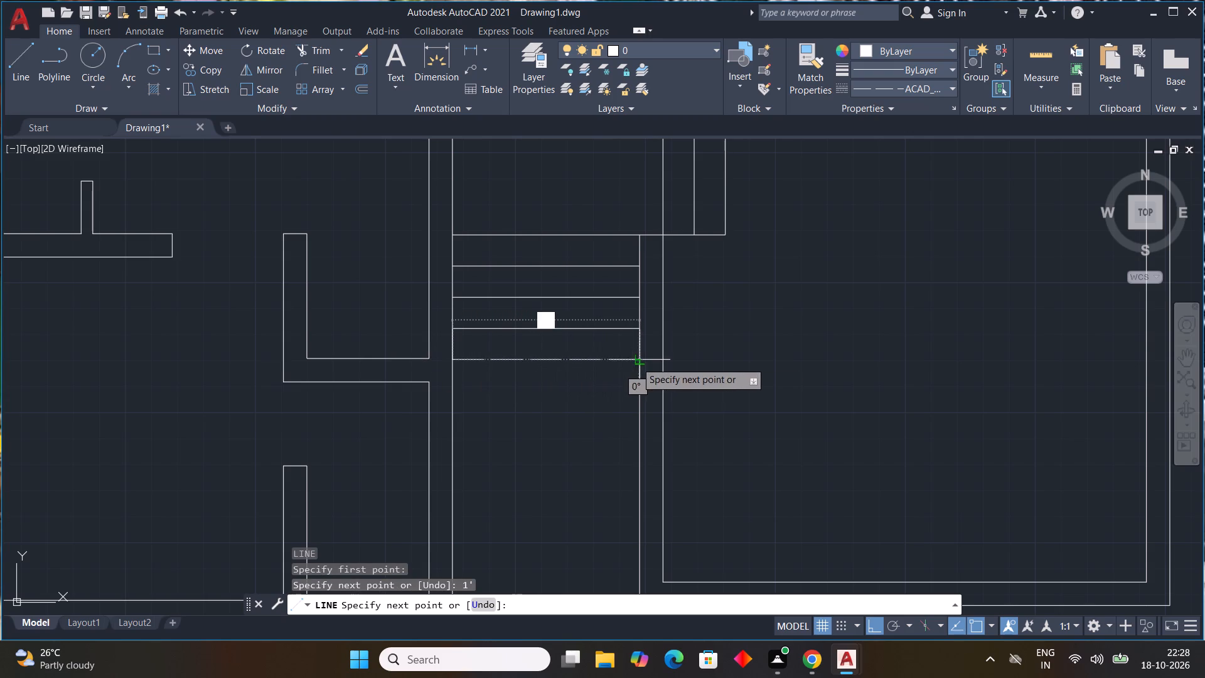
{"action": "left_click", "coordinate": [642, 358]}
{"action": "key", "text": "Escape"}
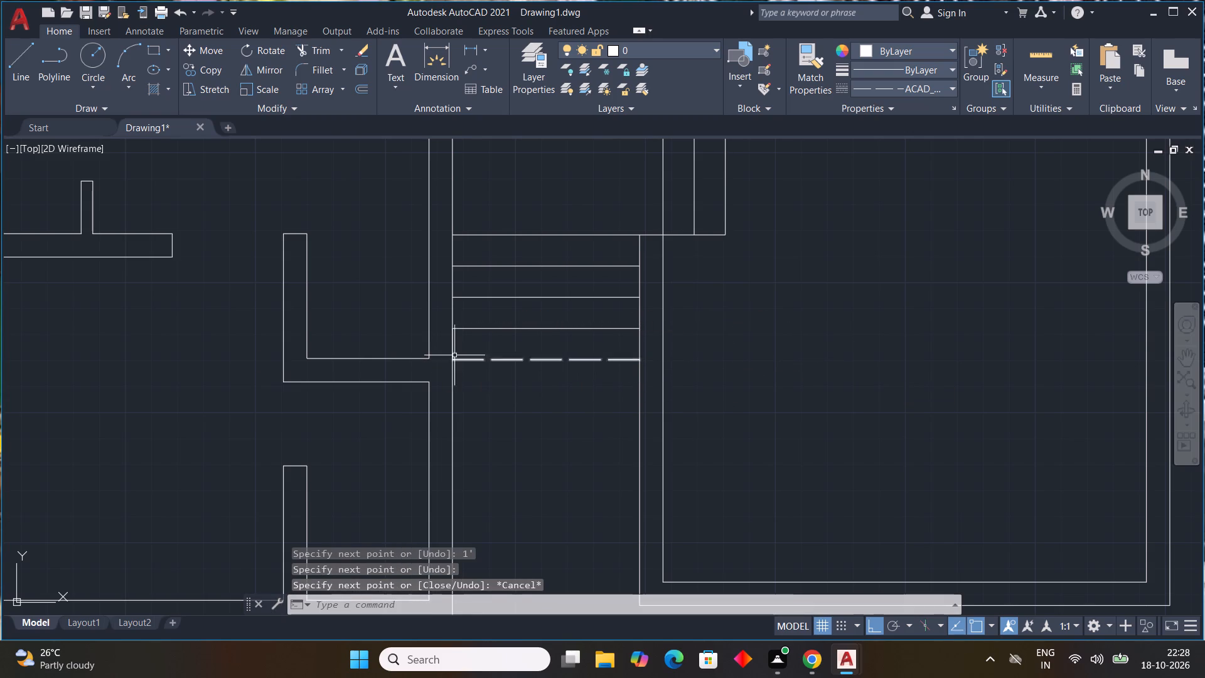
Delete the short vertical guide line between the lowest solid step line and the dashed line.
{"action": "scroll", "coordinate": [445, 351], "scroll_direction": "up", "scroll_amount": 2}
{"action": "left_click", "coordinate": [461, 350]}
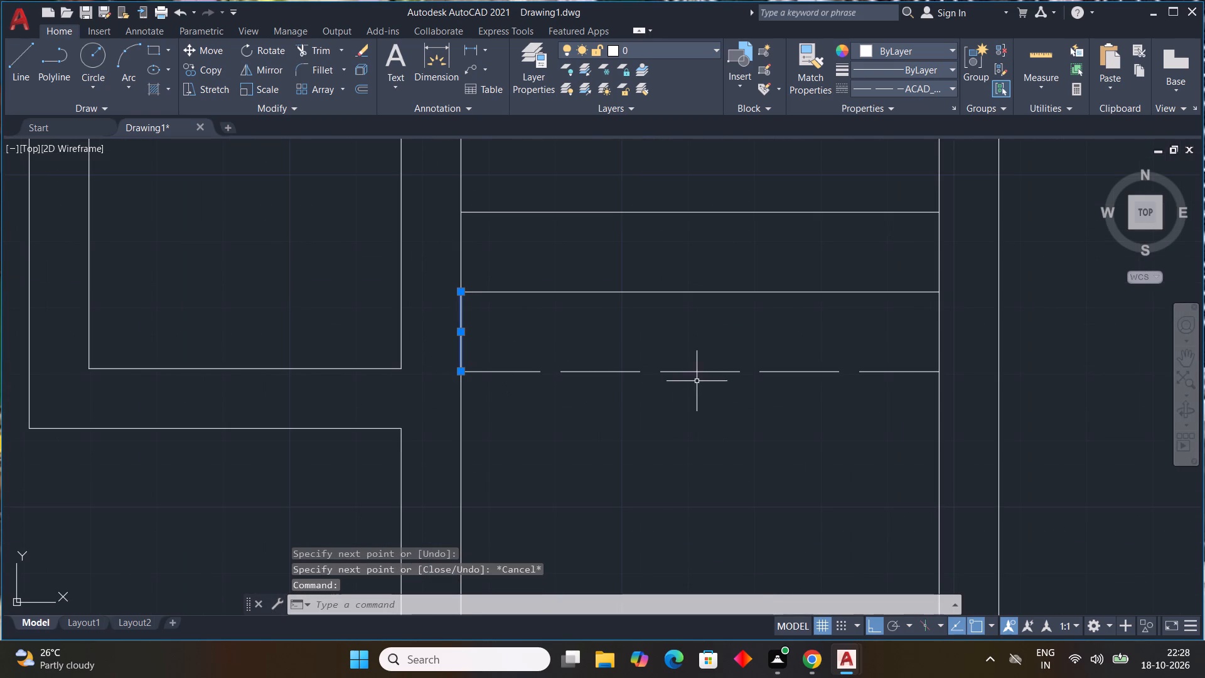
{"action": "key", "text": "Delete"}
Offset the dashed step line 1' downward four times in succession.
{"action": "scroll", "coordinate": [666, 384], "scroll_direction": "down", "scroll_amount": 1}
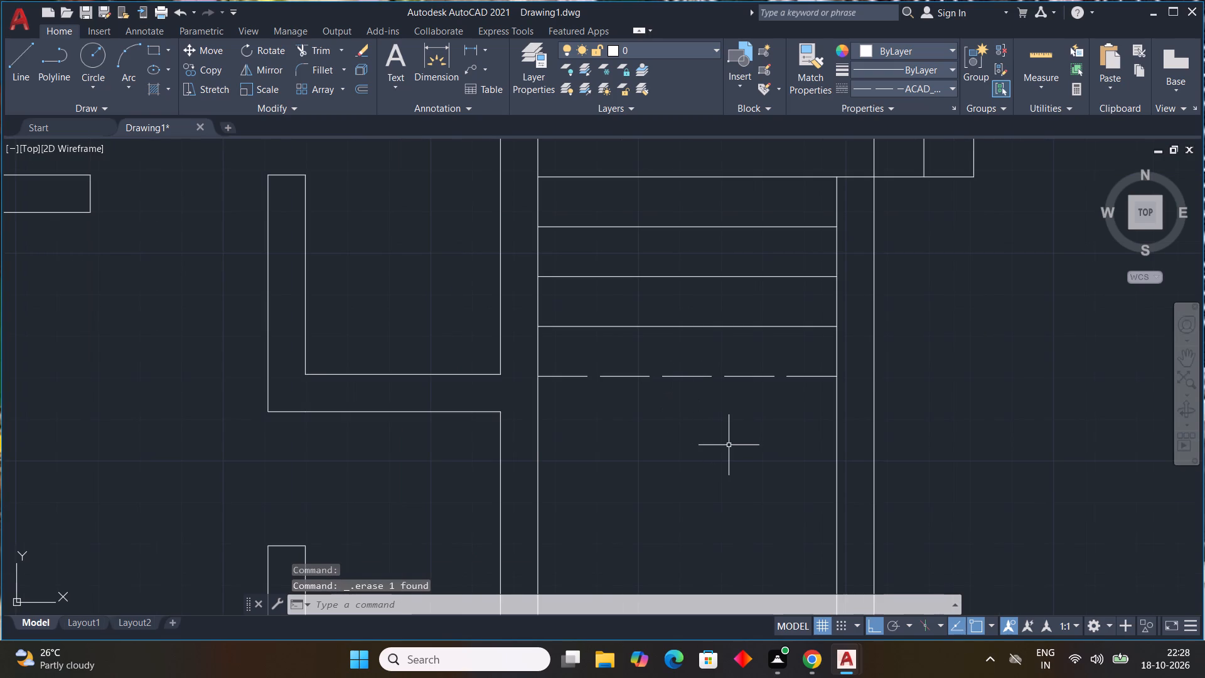
{"action": "type", "text": "OFF 1'"}
{"action": "key", "text": "Return"}
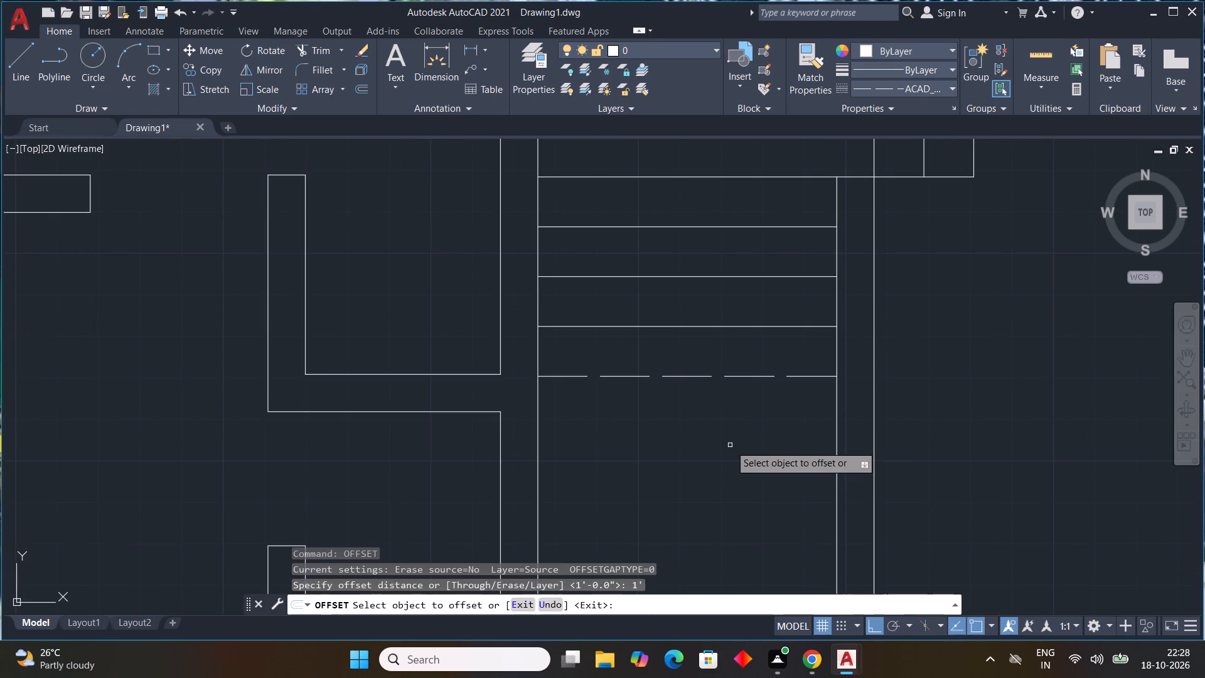
{"action": "left_click", "coordinate": [687, 374]}
{"action": "left_click", "coordinate": [688, 448]}
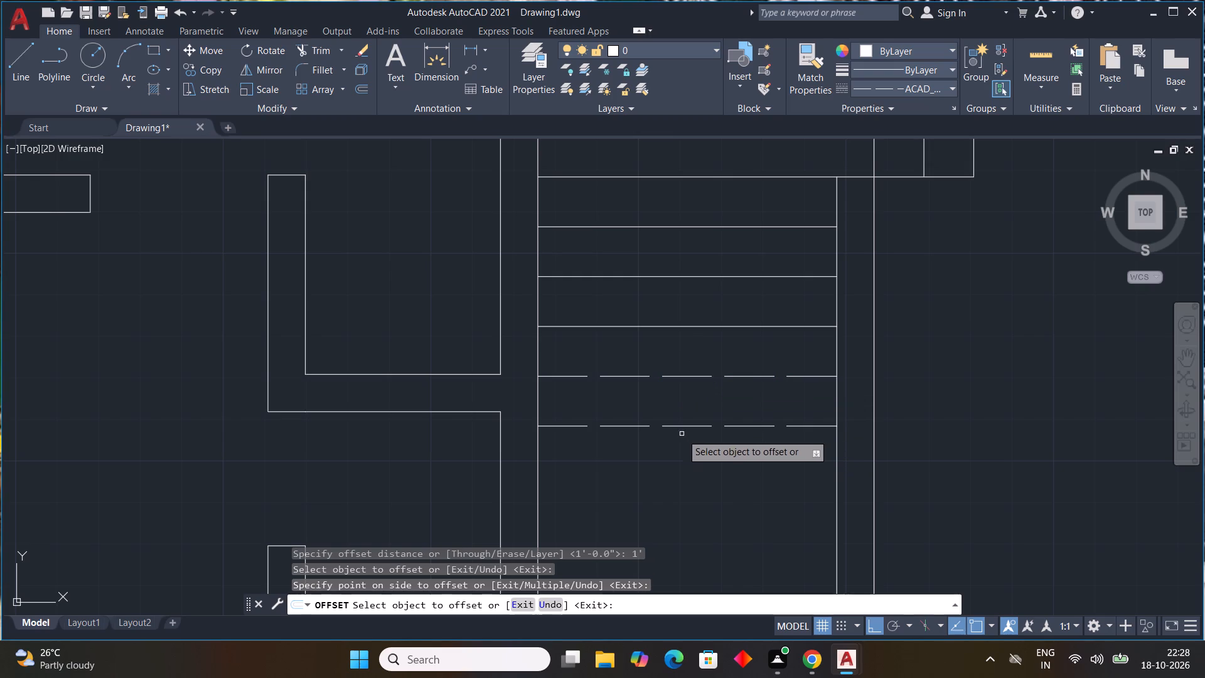
{"action": "left_click_drag", "start_coordinate": [678, 428], "coordinate": [678, 438]}
{"action": "left_click", "coordinate": [679, 460]}
{"action": "middle_click_drag", "start_coordinate": [673, 518], "coordinate": [643, 352]}
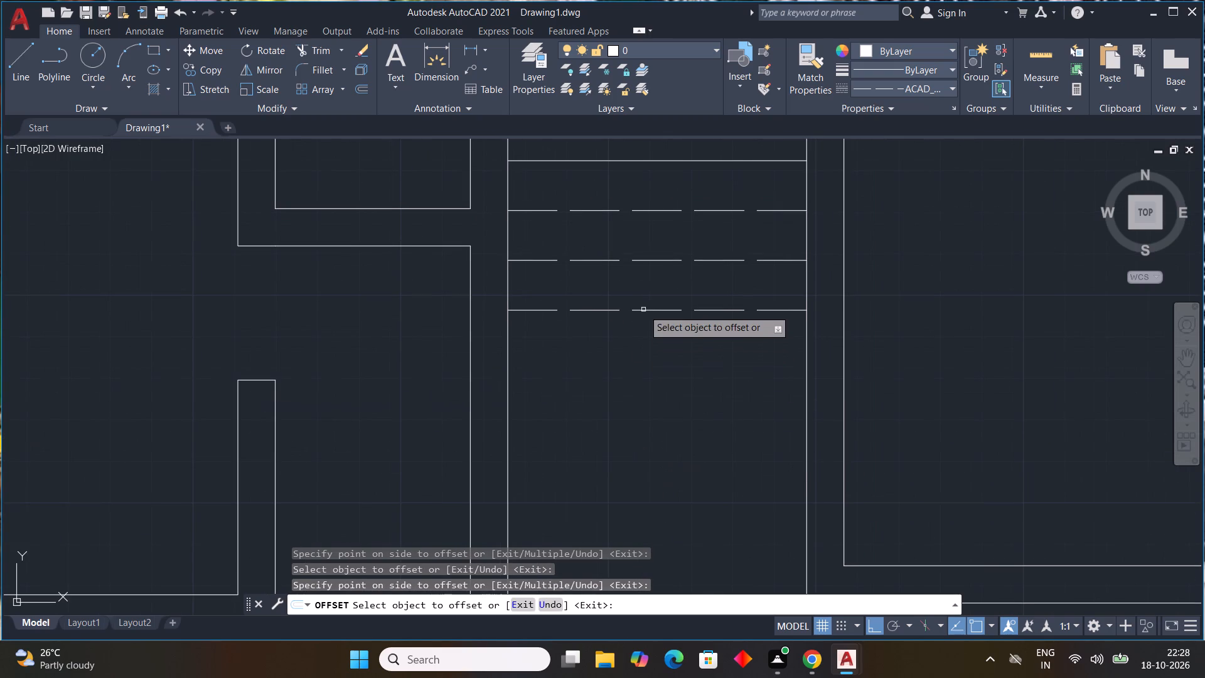
{"action": "left_click", "coordinate": [645, 309]}
{"action": "left_click", "coordinate": [656, 345]}
{"action": "left_click", "coordinate": [663, 362]}
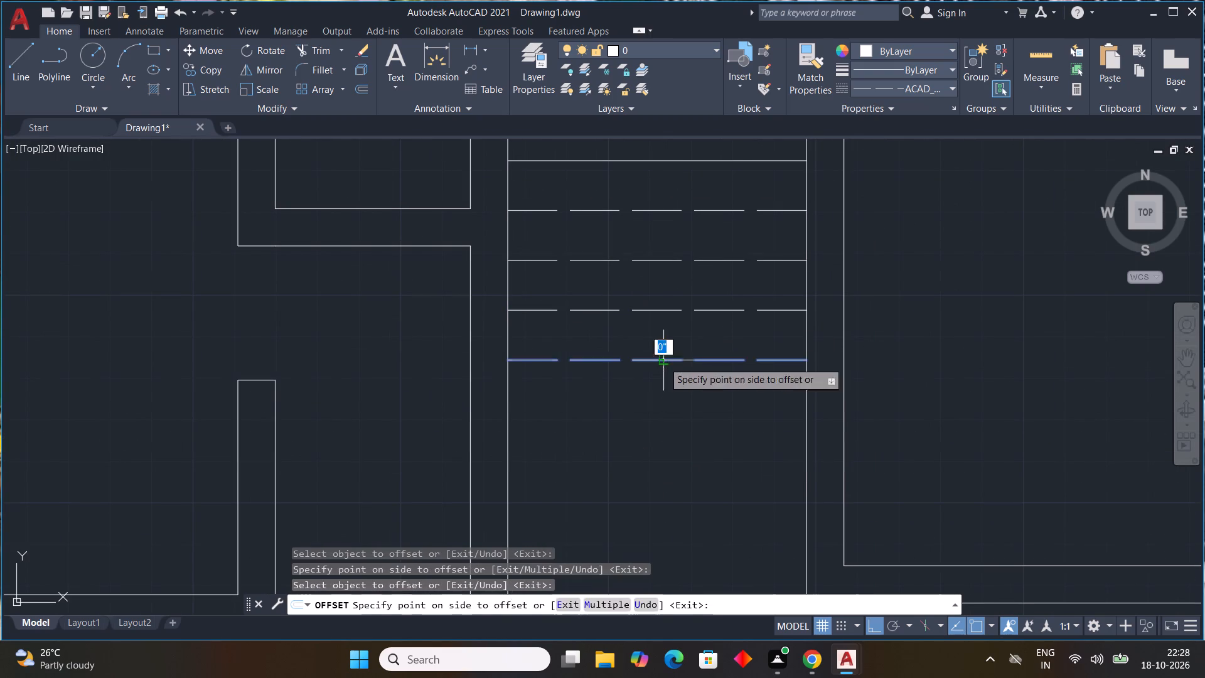
{"action": "left_click", "coordinate": [687, 412]}
Offset the lowest dashed step line 1' downward two more times in succession.
{"action": "scroll", "coordinate": [708, 426], "scroll_direction": "down", "scroll_amount": 3}
{"action": "left_click", "coordinate": [702, 422]}
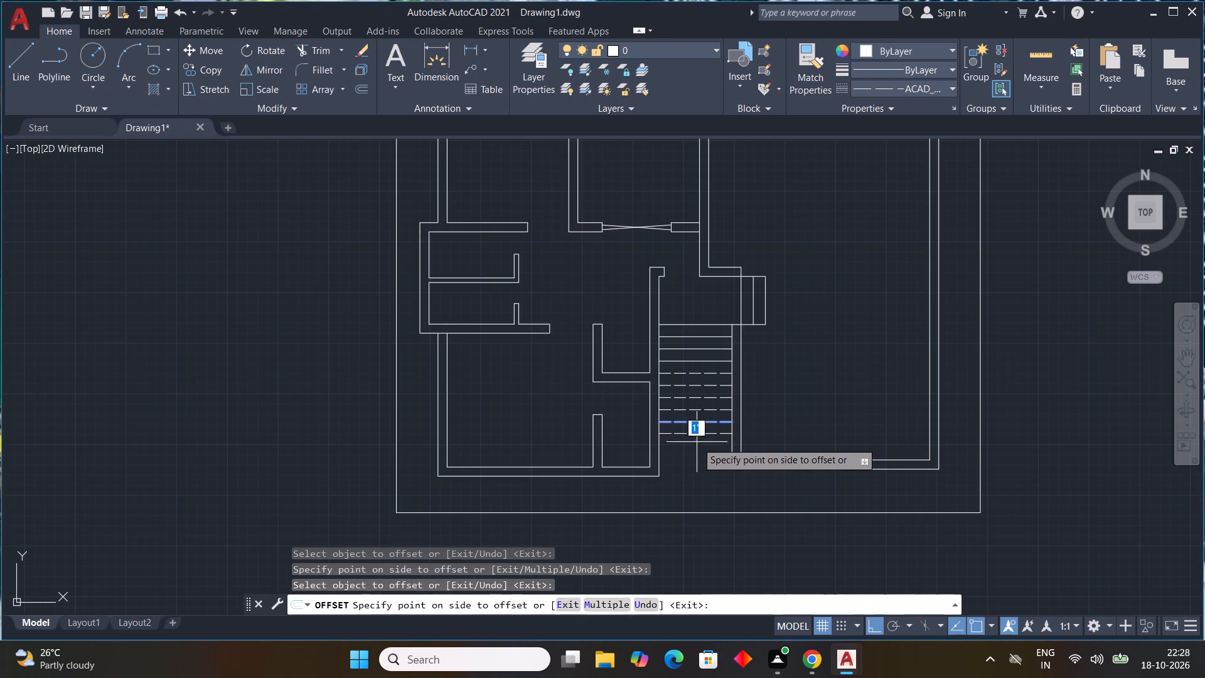
{"action": "left_click", "coordinate": [697, 442]}
{"action": "middle_click_drag", "start_coordinate": [696, 458], "coordinate": [652, 385]}
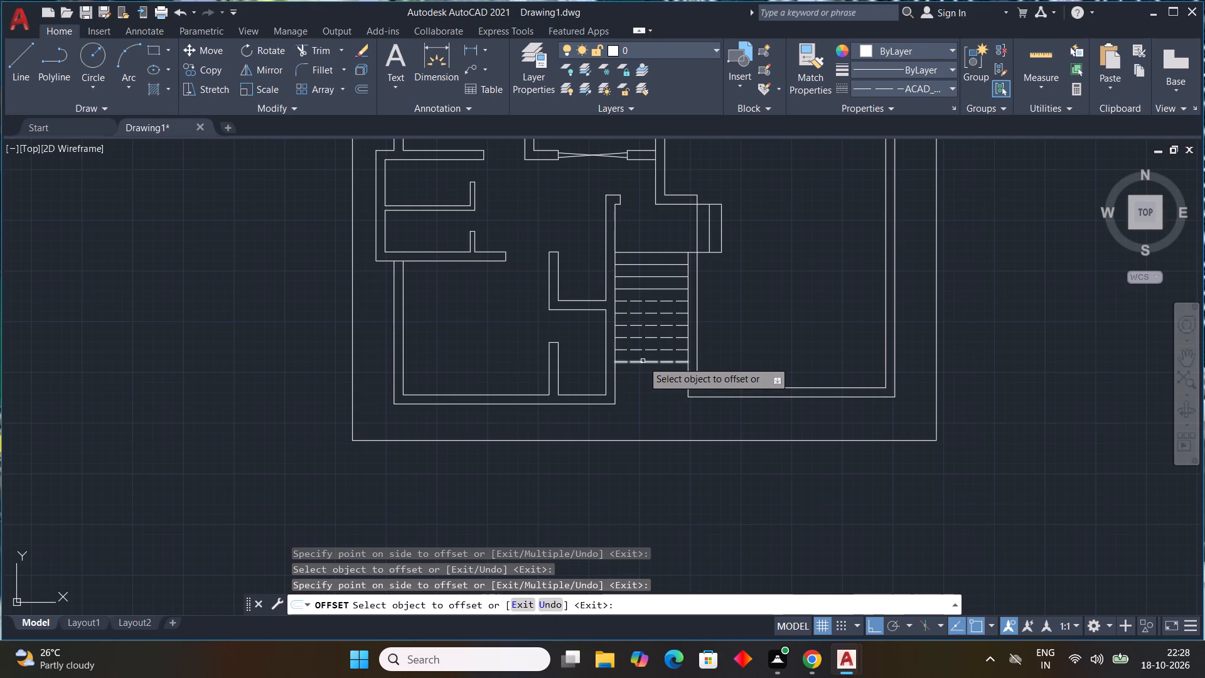
{"action": "left_click", "coordinate": [646, 377]}
{"action": "left_click", "coordinate": [646, 385]}
{"action": "scroll", "coordinate": [680, 404], "scroll_direction": "up", "scroll_amount": 2}
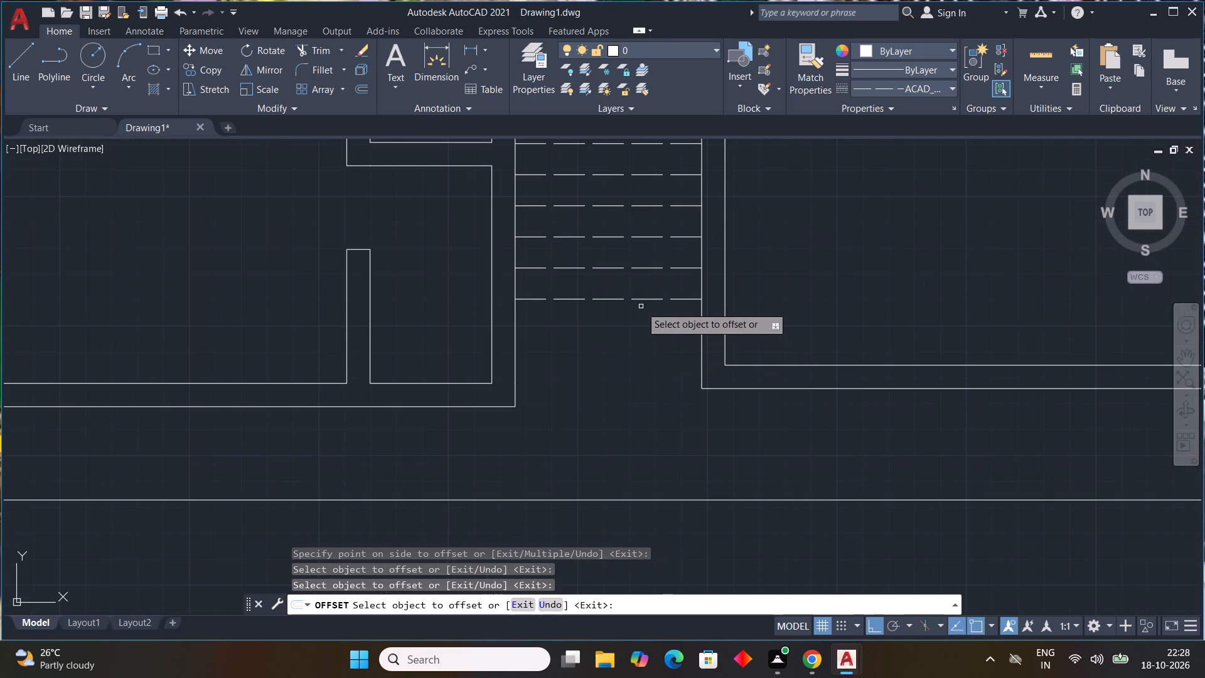
{"action": "left_click", "coordinate": [643, 299]}
{"action": "left_click", "coordinate": [646, 320]}
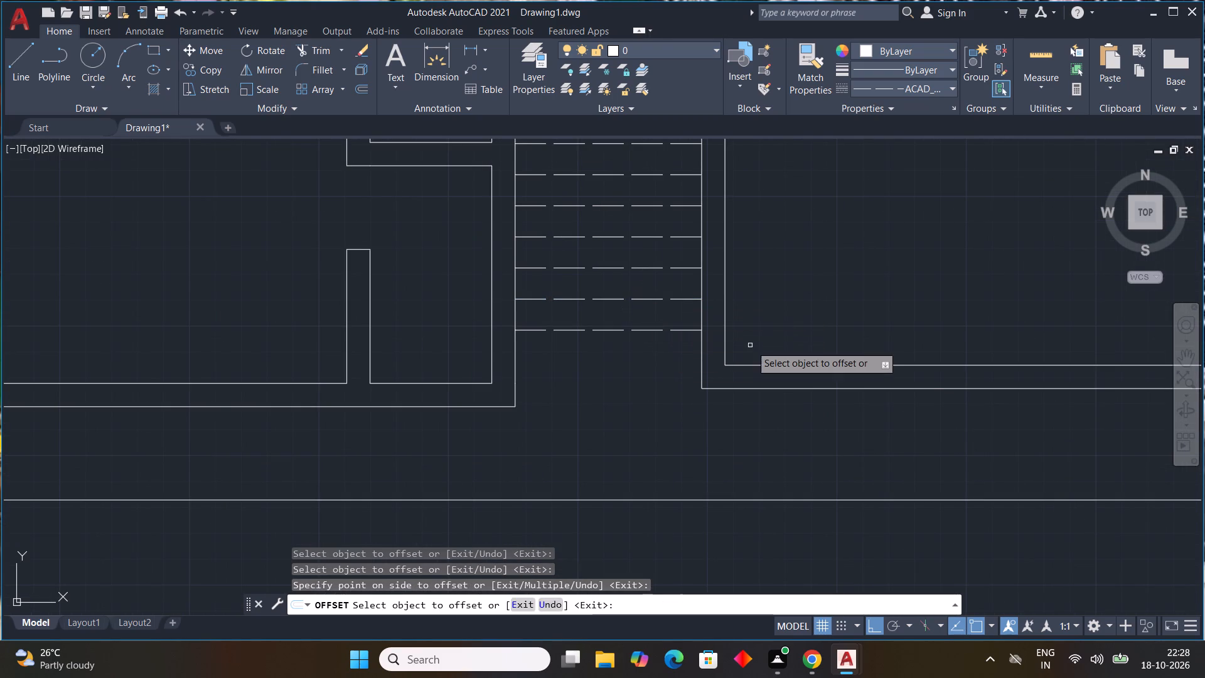
{"action": "key", "text": "Escape"}
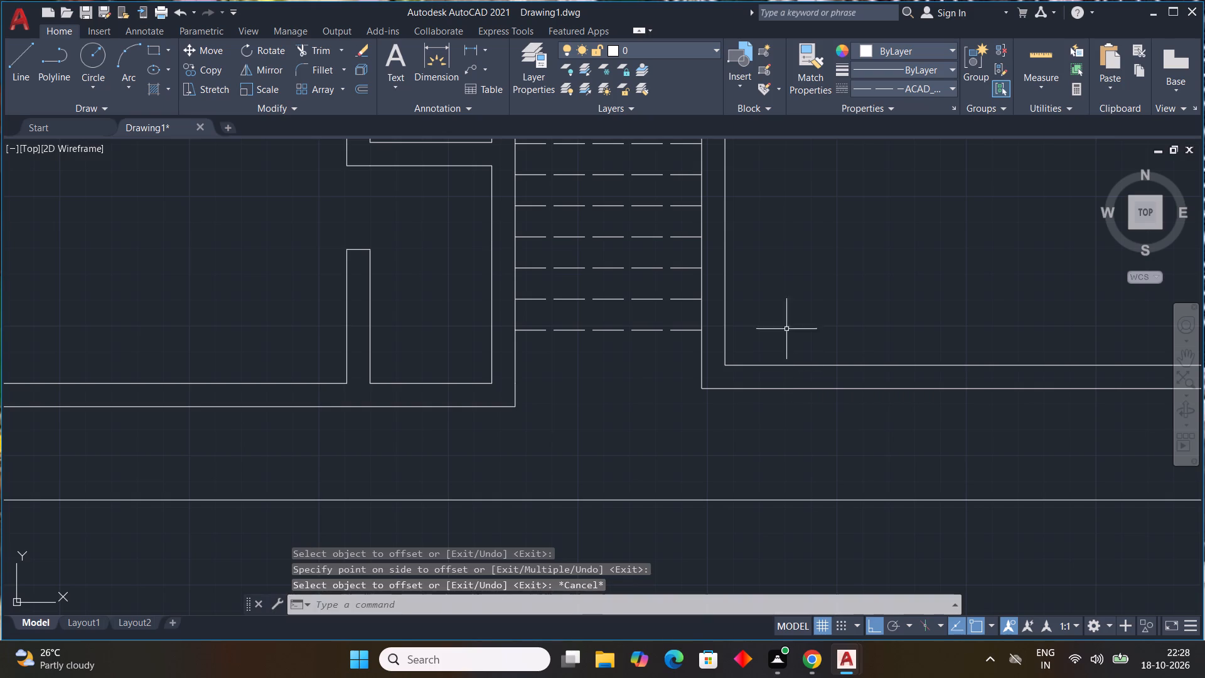
Set the current linetype to ByLayer.
{"action": "left_click", "coordinate": [913, 89]}
{"action": "left_click", "coordinate": [911, 102]}
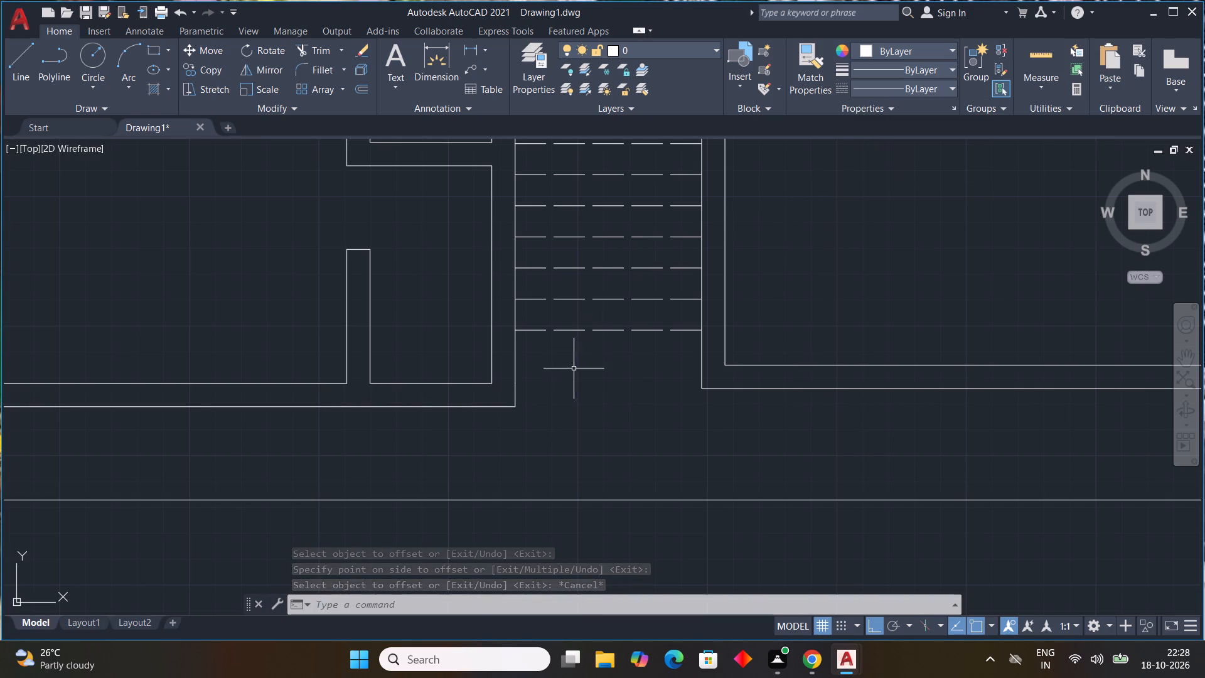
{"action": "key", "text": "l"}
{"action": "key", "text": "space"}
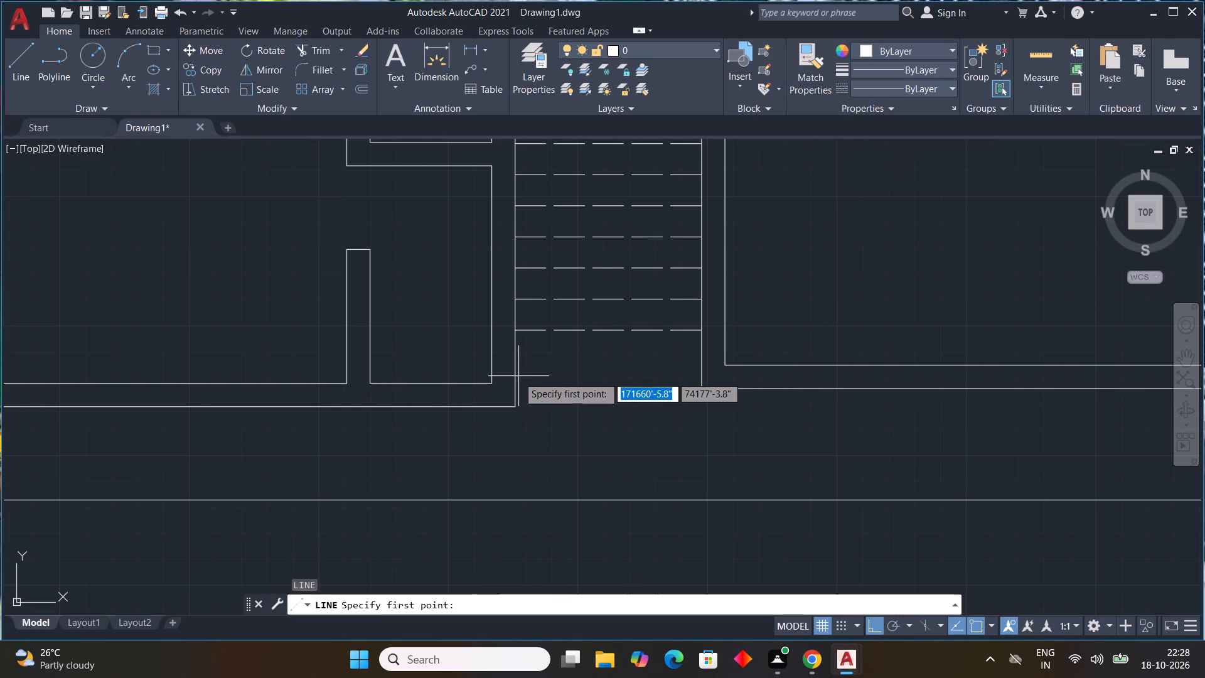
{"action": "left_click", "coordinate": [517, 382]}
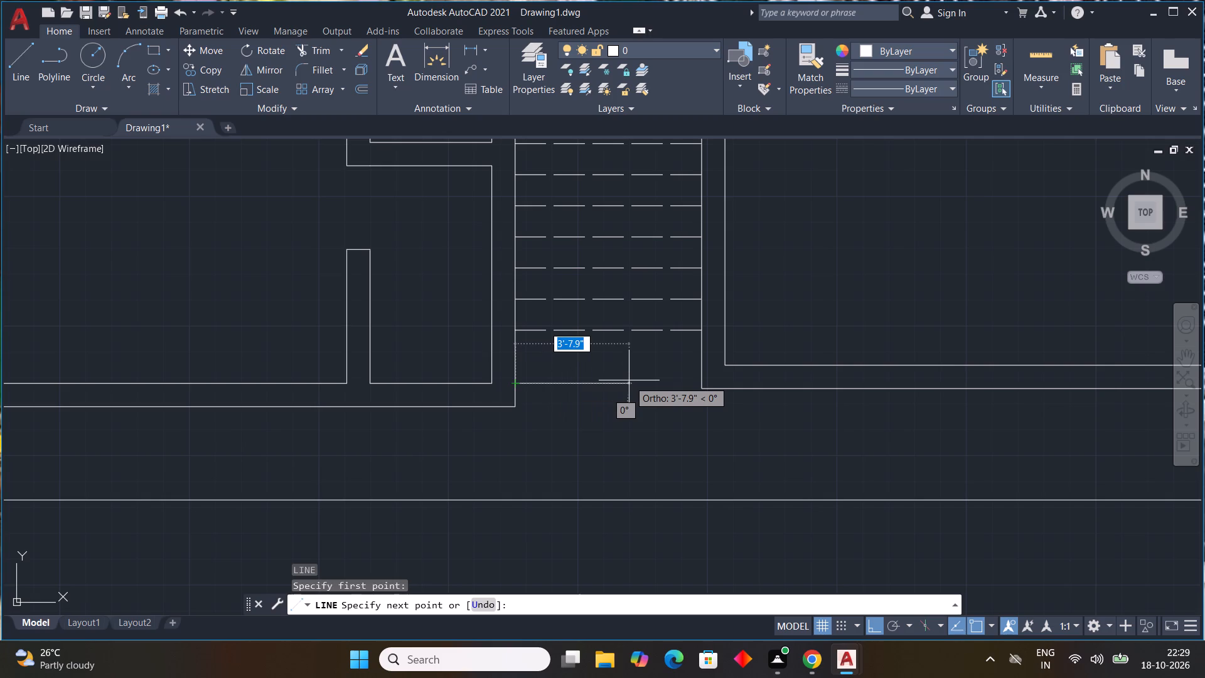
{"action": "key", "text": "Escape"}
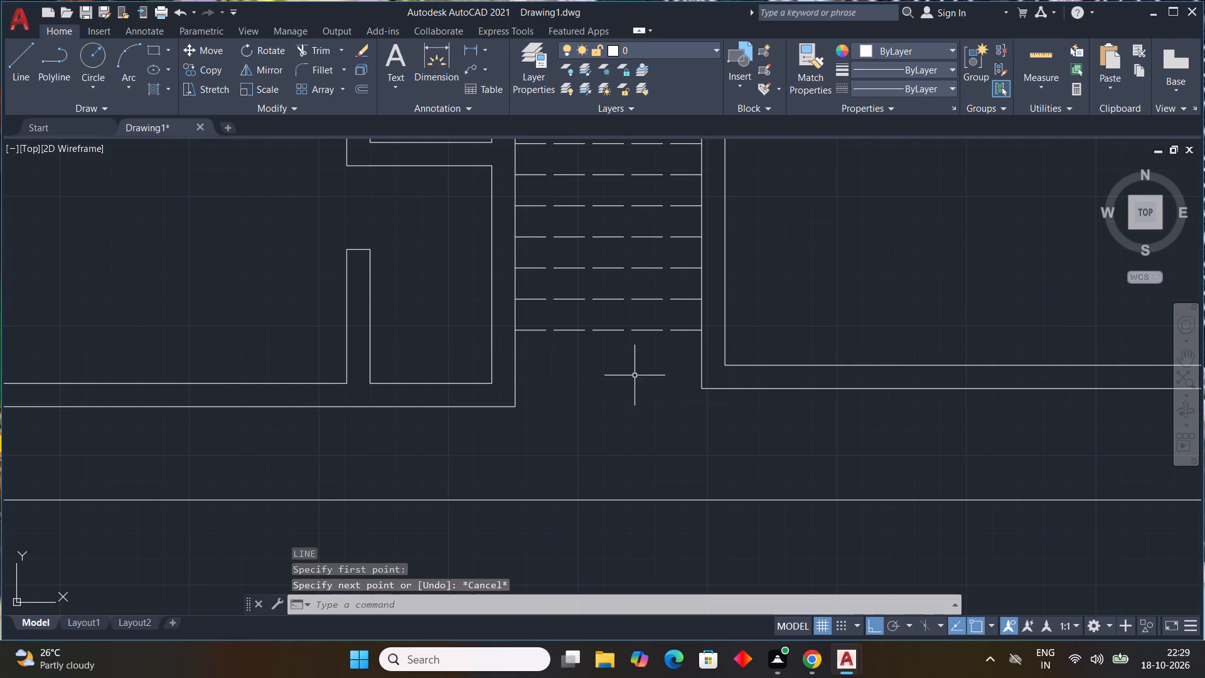
Draw a narrow three-sided outline about 3'-1" long from the passage's left wall, below the lowest dashed step line.
{"action": "type", "text": "L"}
{"action": "key", "text": "space"}
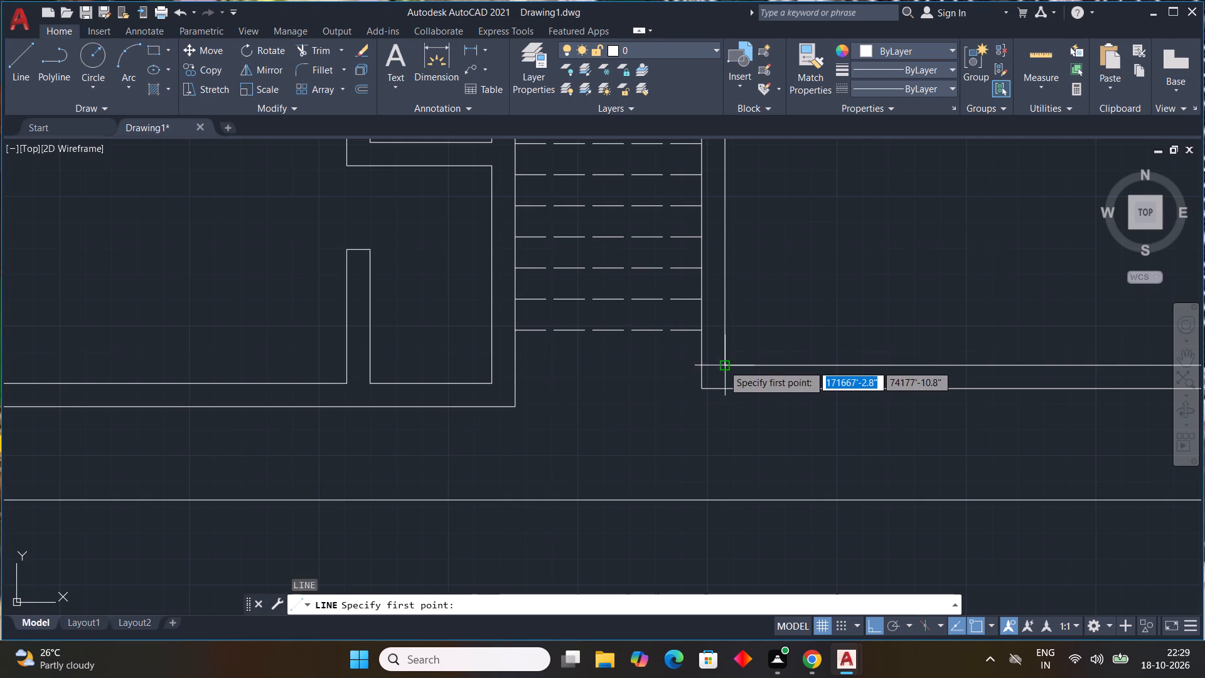
{"action": "left_click", "coordinate": [516, 367]}
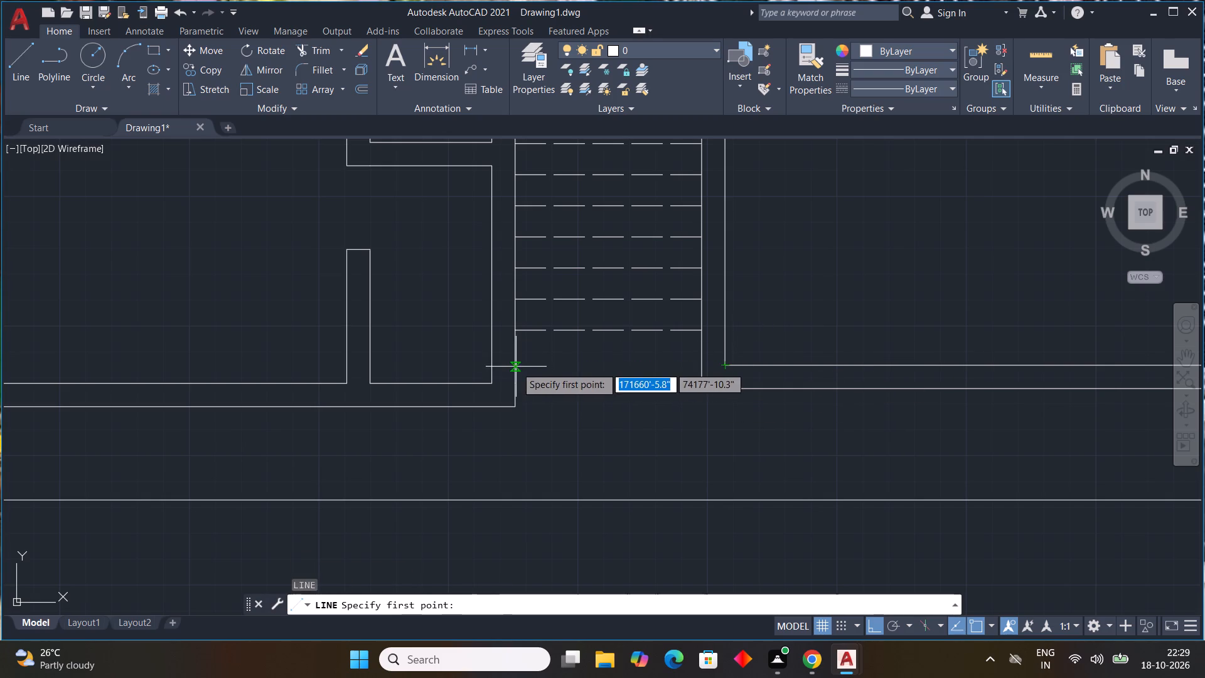
{"action": "left_click", "coordinate": [611, 369]}
{"action": "left_click", "coordinate": [609, 384]}
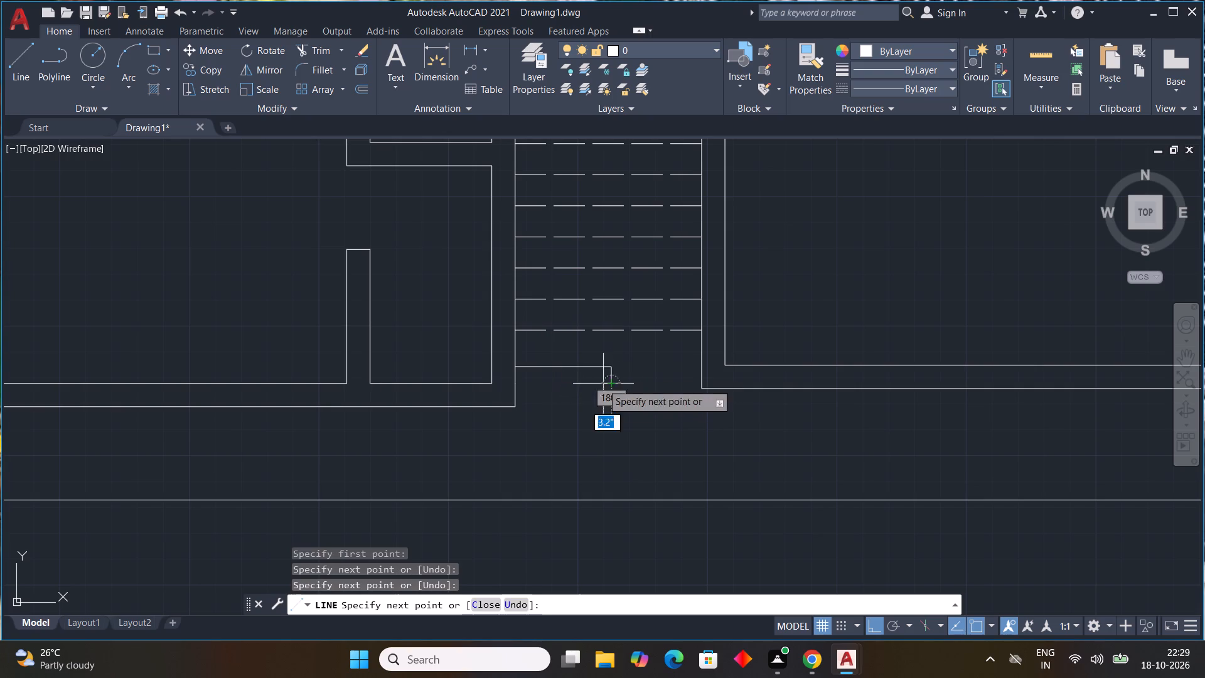
{"action": "left_click", "coordinate": [516, 387]}
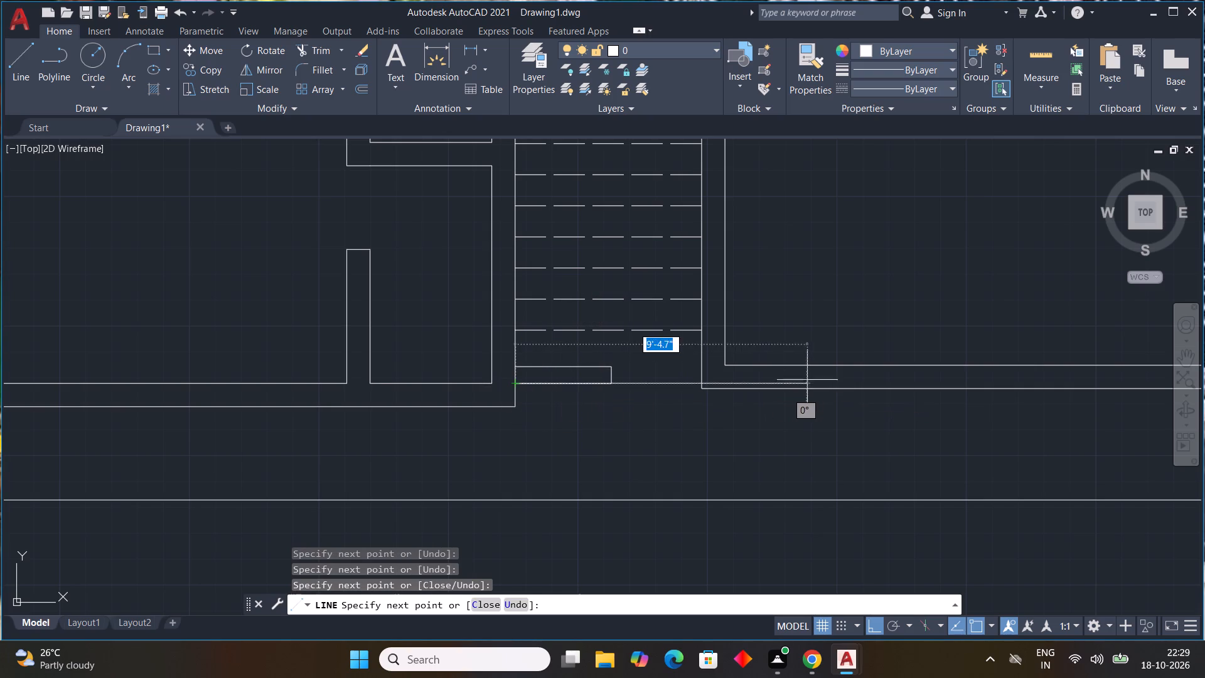
{"action": "key", "text": "Escape"}
Draw an ACAD_ISO02W100 dashed line from the narrow outline's top free corner across to the passage's opposite wall.
{"action": "left_click", "coordinate": [933, 89]}
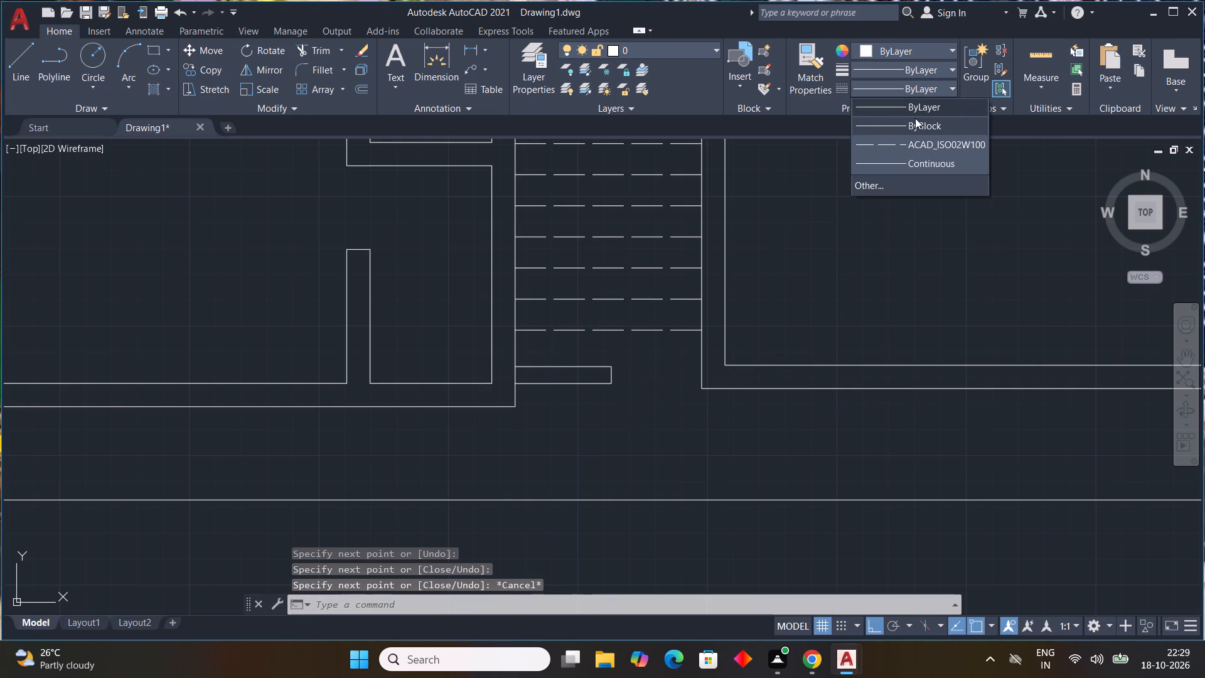
{"action": "left_click", "coordinate": [905, 143]}
{"action": "key", "text": "space"}
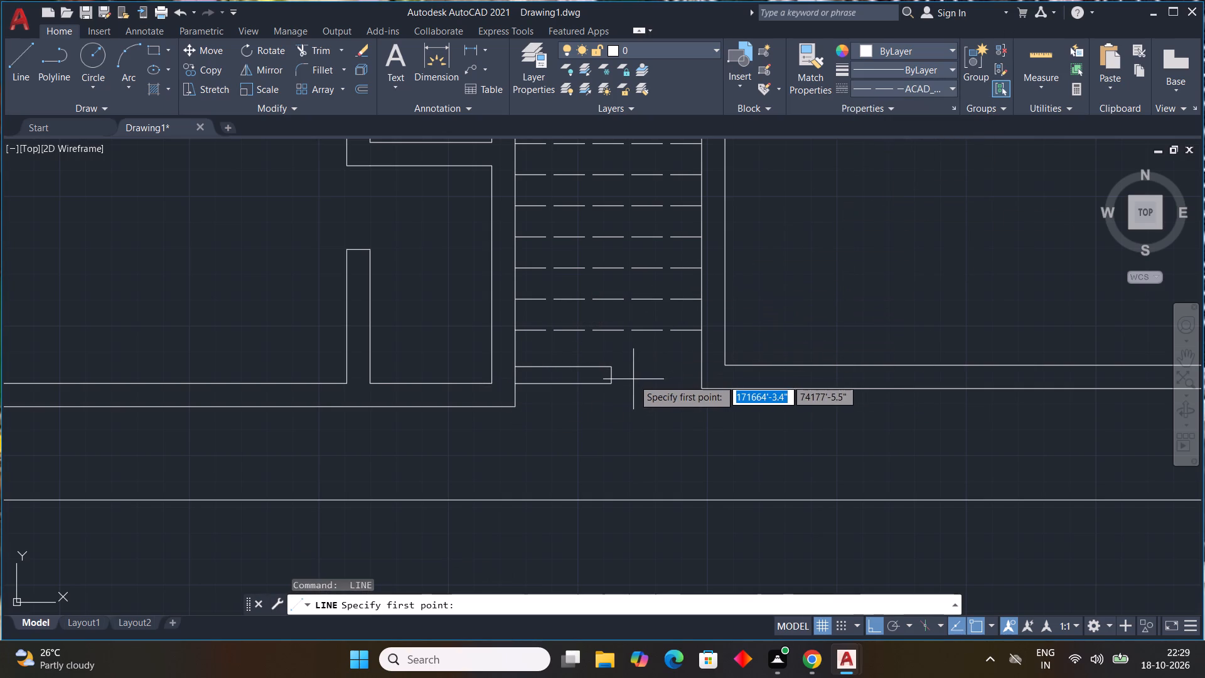
{"action": "scroll", "coordinate": [632, 378], "scroll_direction": "up", "scroll_amount": 1}
{"action": "left_click", "coordinate": [599, 360]}
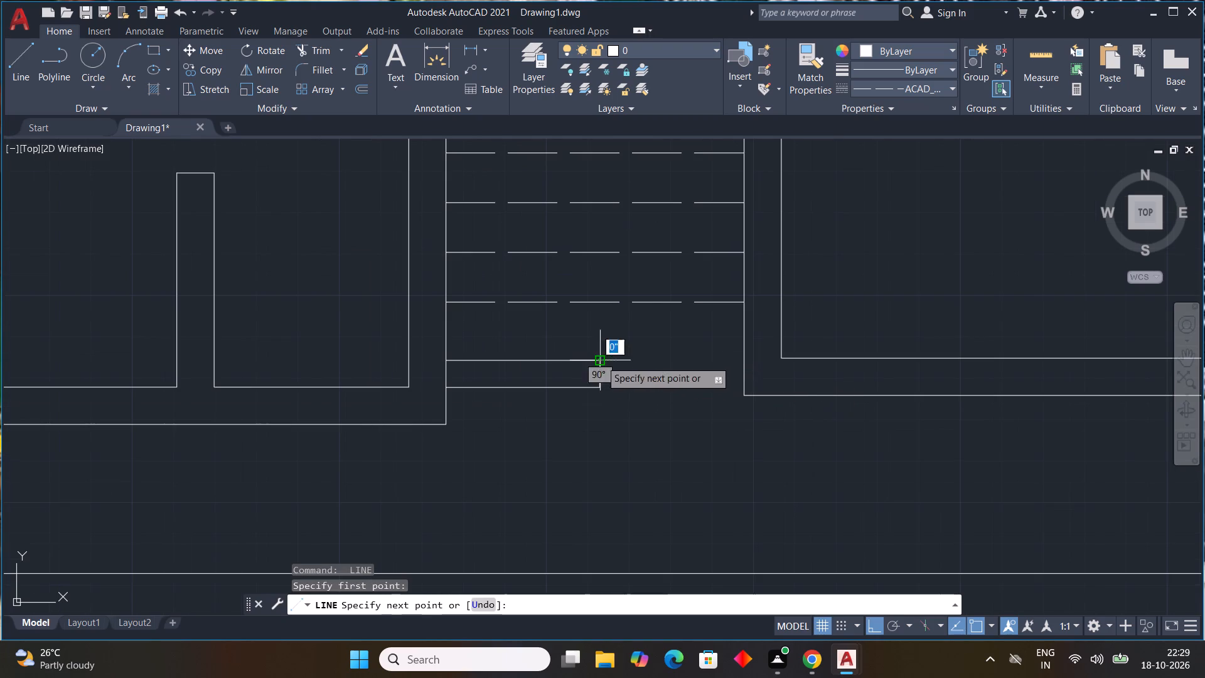
{"action": "left_click", "coordinate": [741, 359]}
{"action": "key", "text": "Escape"}
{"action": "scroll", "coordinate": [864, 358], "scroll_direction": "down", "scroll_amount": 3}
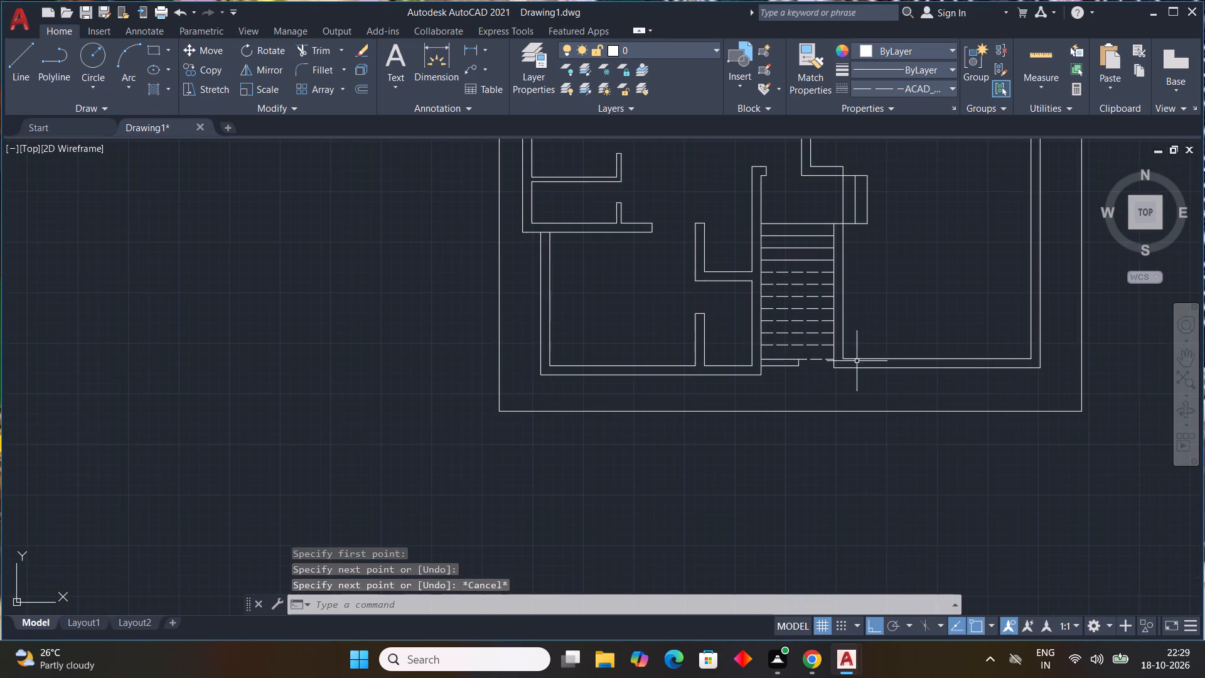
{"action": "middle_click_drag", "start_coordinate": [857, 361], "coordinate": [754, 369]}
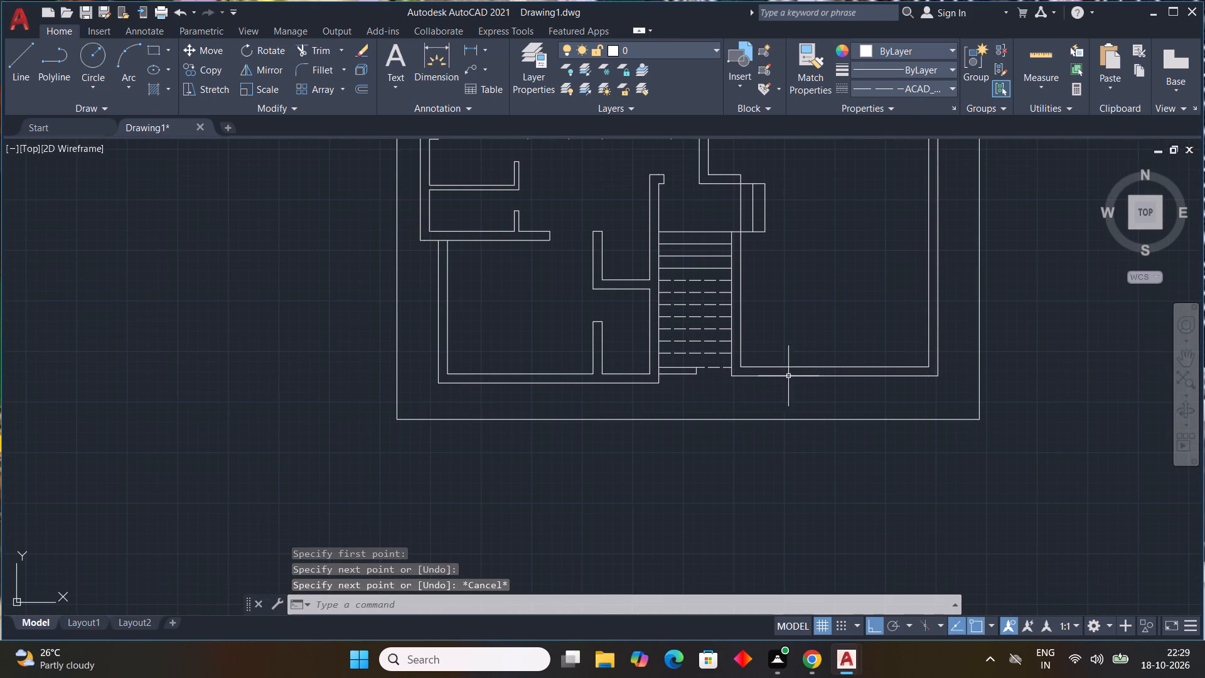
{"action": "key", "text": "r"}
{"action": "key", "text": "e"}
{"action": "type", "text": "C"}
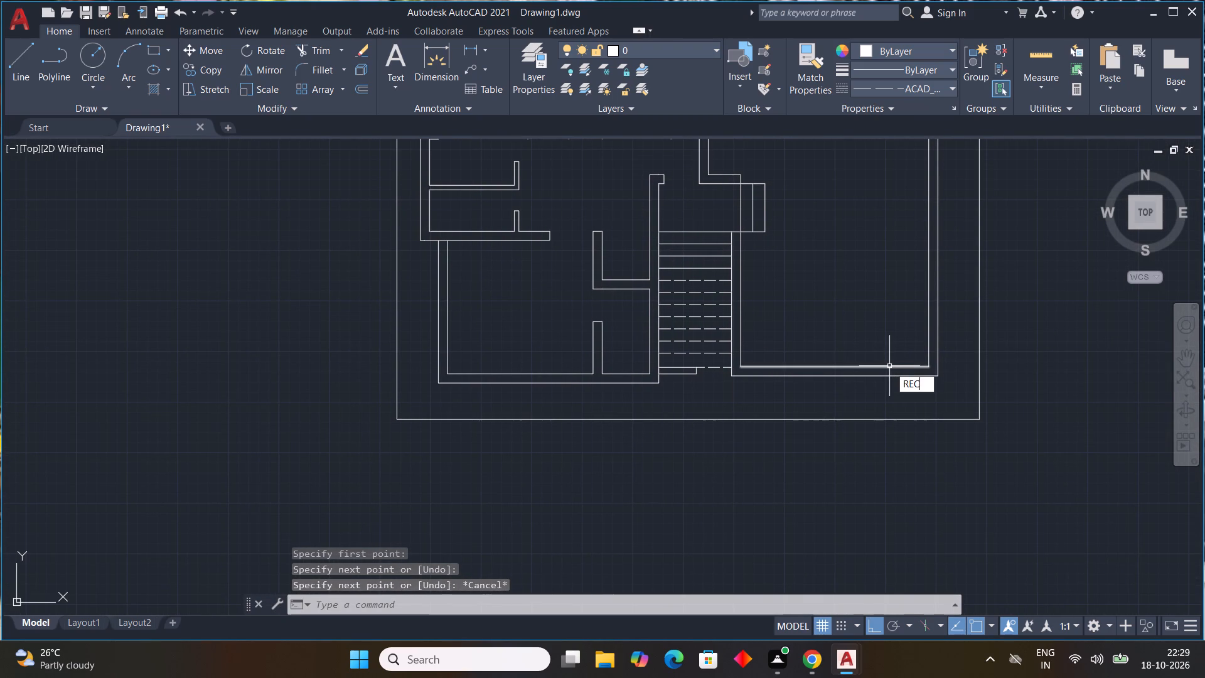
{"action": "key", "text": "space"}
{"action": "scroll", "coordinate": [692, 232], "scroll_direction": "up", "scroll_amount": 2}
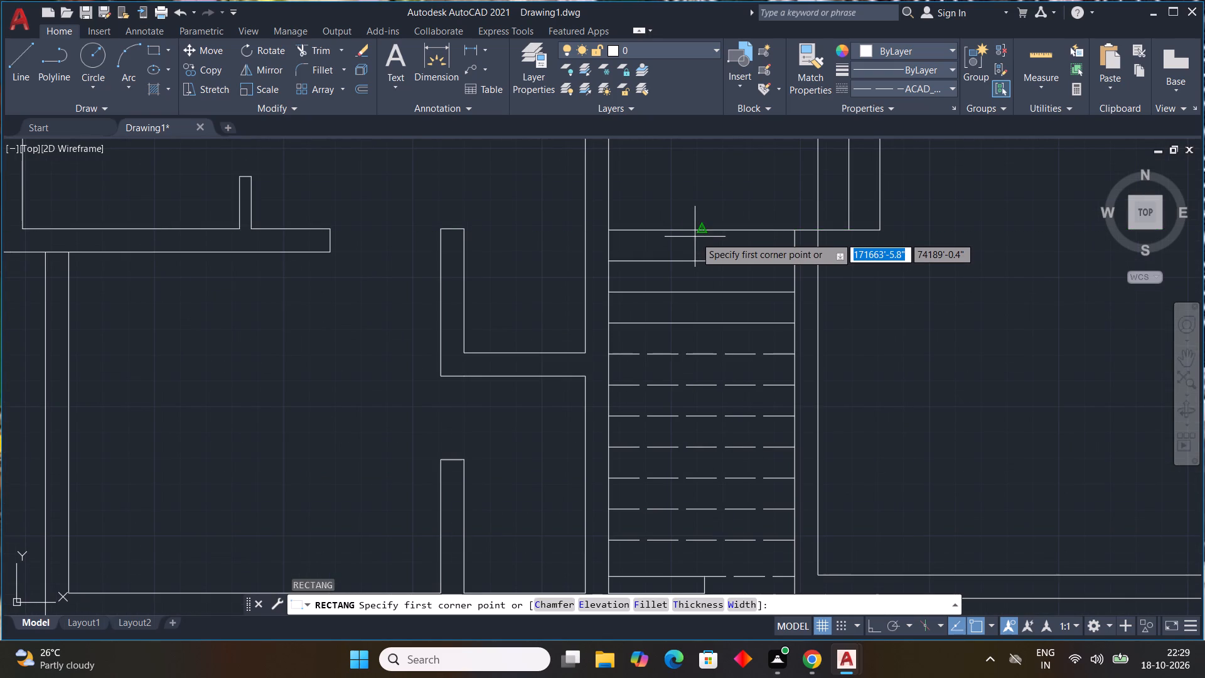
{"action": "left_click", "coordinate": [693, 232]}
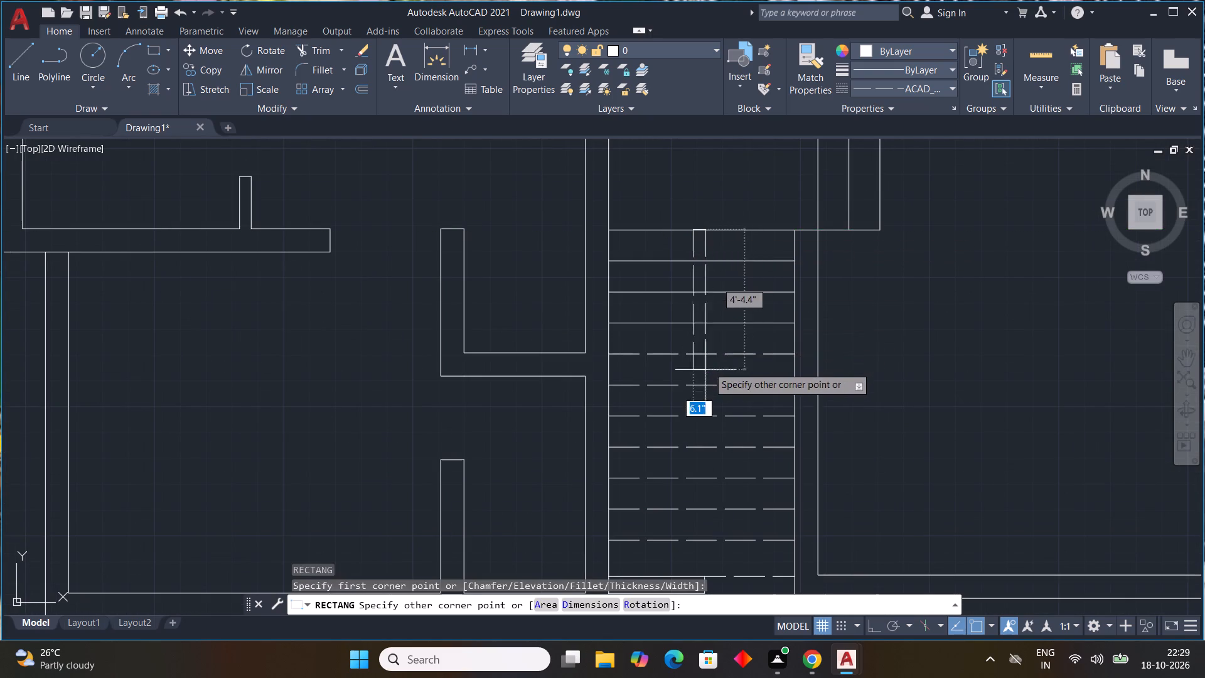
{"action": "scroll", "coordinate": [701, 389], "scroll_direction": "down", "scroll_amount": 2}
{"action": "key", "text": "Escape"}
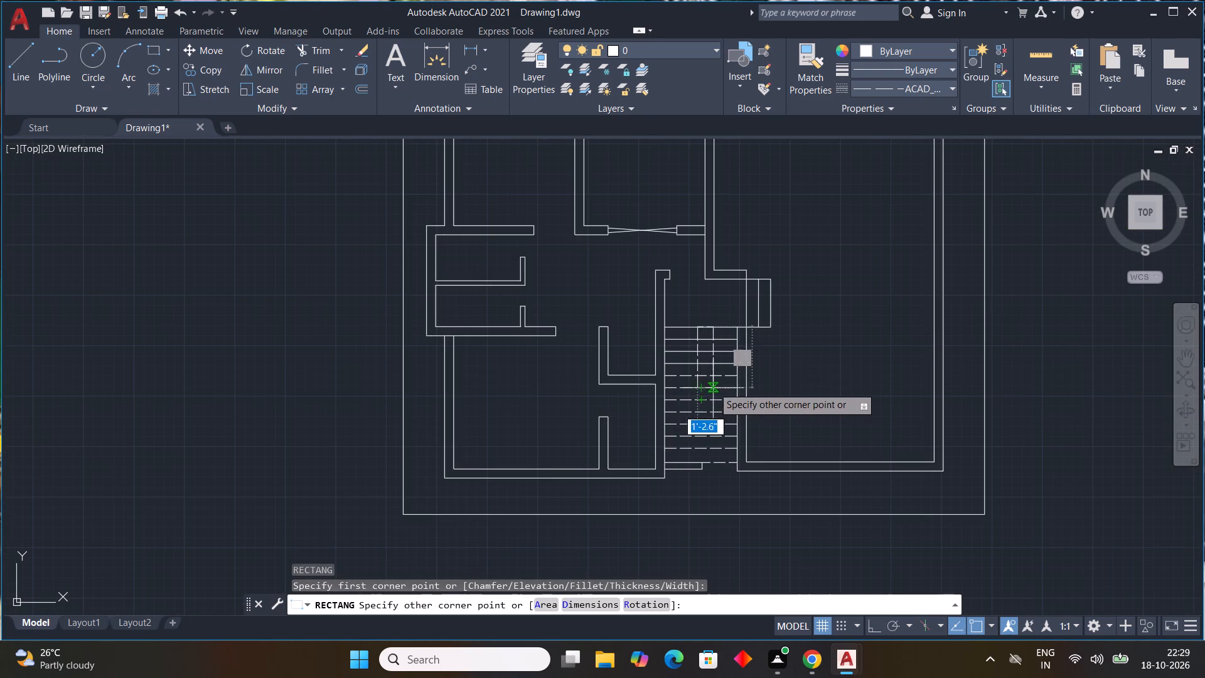
Set the current linetype to ByLayer.
{"action": "left_click", "coordinate": [914, 91]}
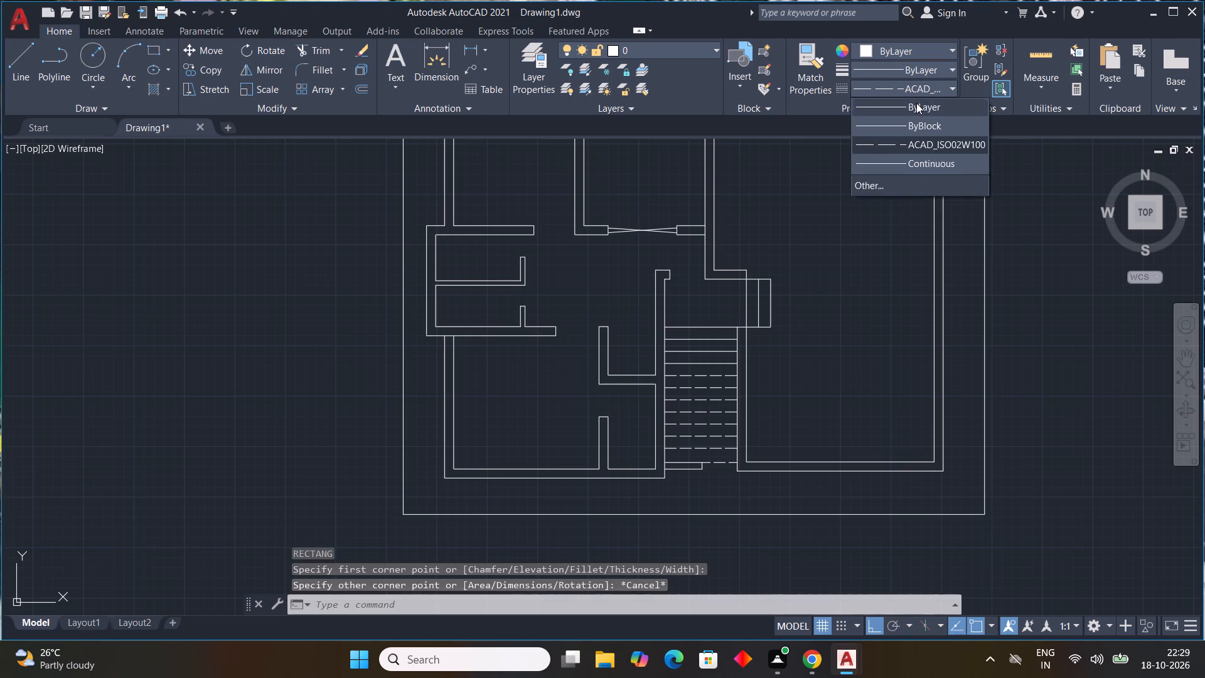
{"action": "left_click", "coordinate": [916, 103]}
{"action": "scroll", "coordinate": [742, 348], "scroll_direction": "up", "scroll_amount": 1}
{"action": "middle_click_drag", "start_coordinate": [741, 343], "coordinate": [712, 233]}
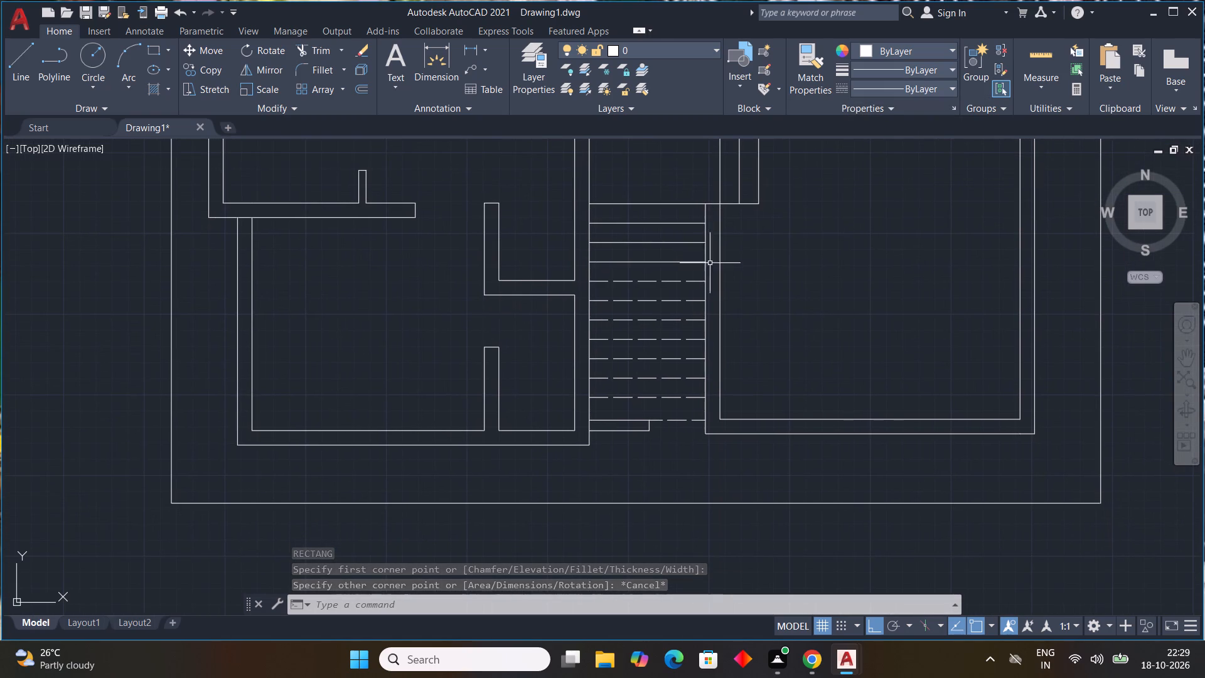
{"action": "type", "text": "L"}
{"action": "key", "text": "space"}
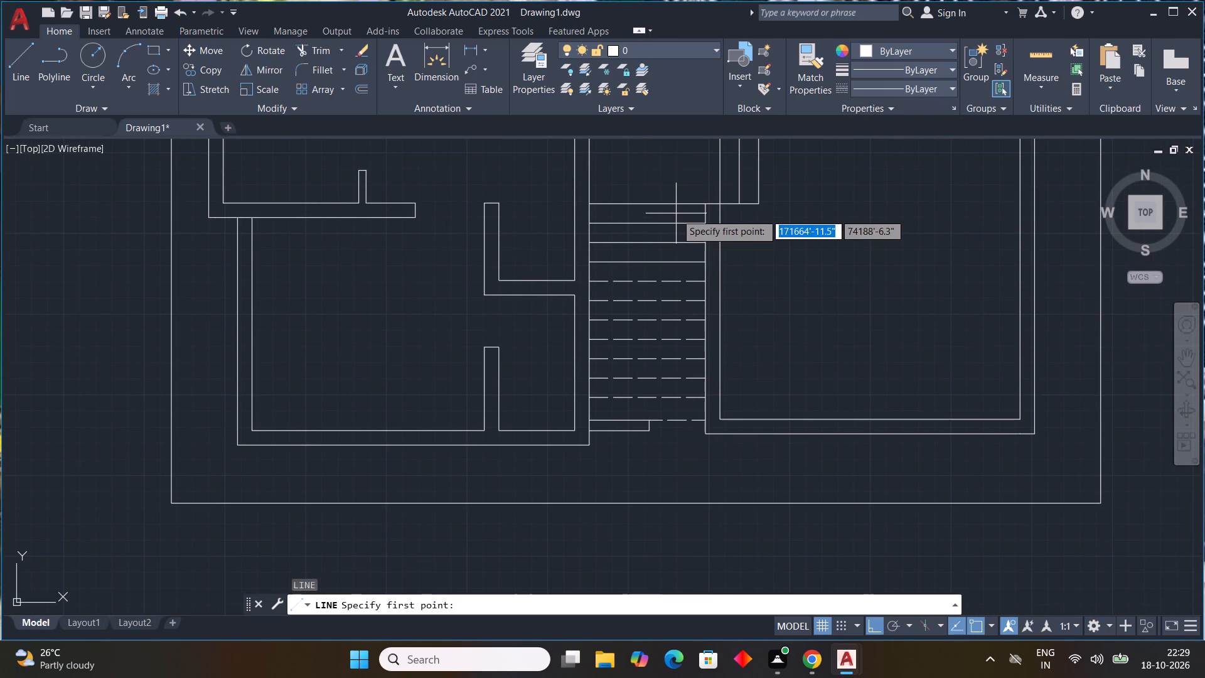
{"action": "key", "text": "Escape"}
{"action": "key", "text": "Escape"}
Draw a narrow rectangle about 10' long down the staircase's middle, from the top step line to the second-lowest dashed line.
{"action": "key", "text": "r"}
{"action": "key", "text": "e"}
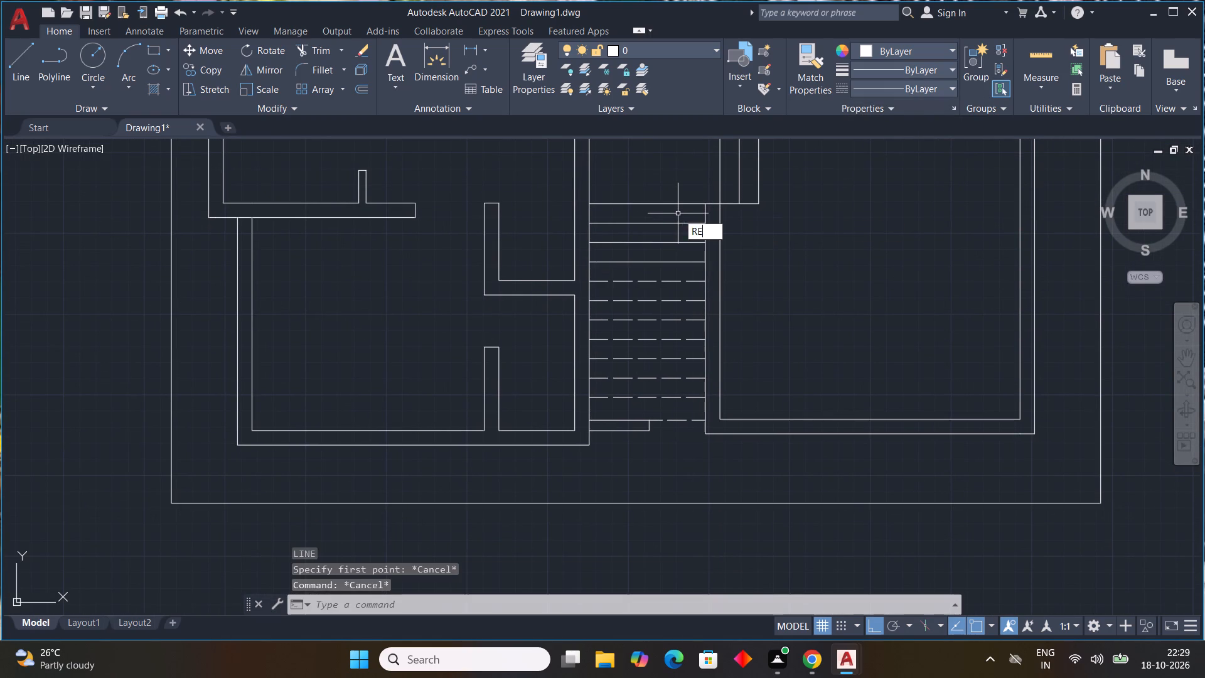
{"action": "type", "text": "C"}
{"action": "key", "text": "space"}
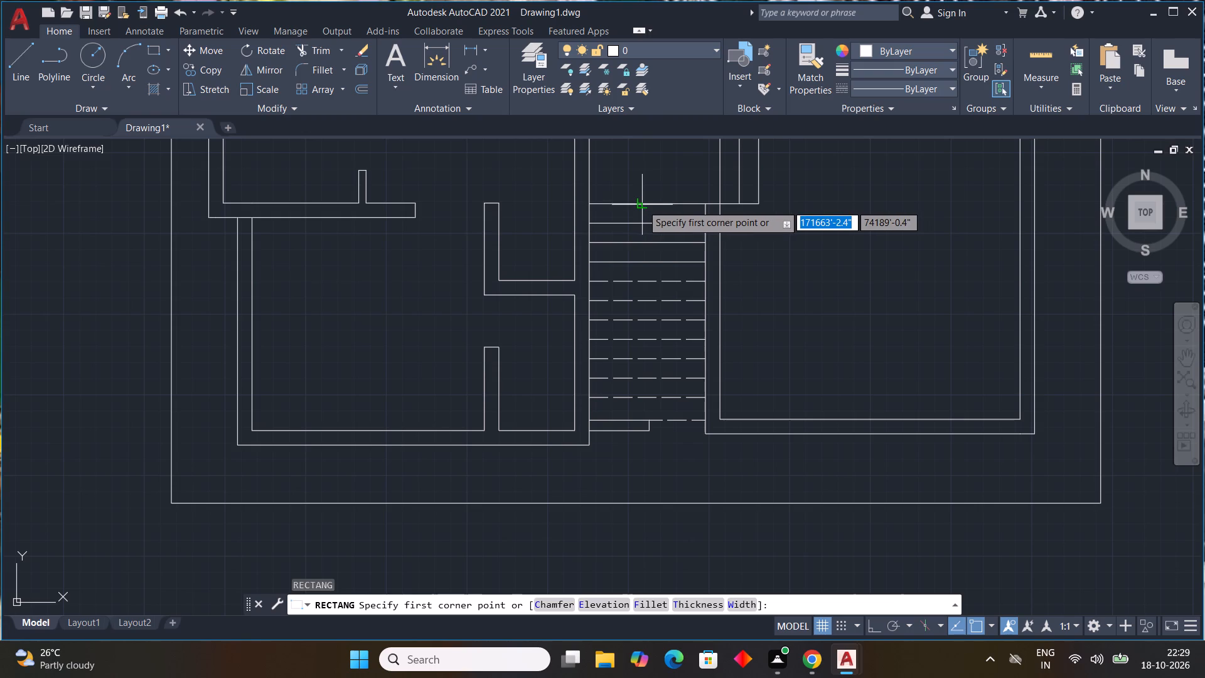
{"action": "scroll", "coordinate": [635, 206], "scroll_direction": "up", "scroll_amount": 2}
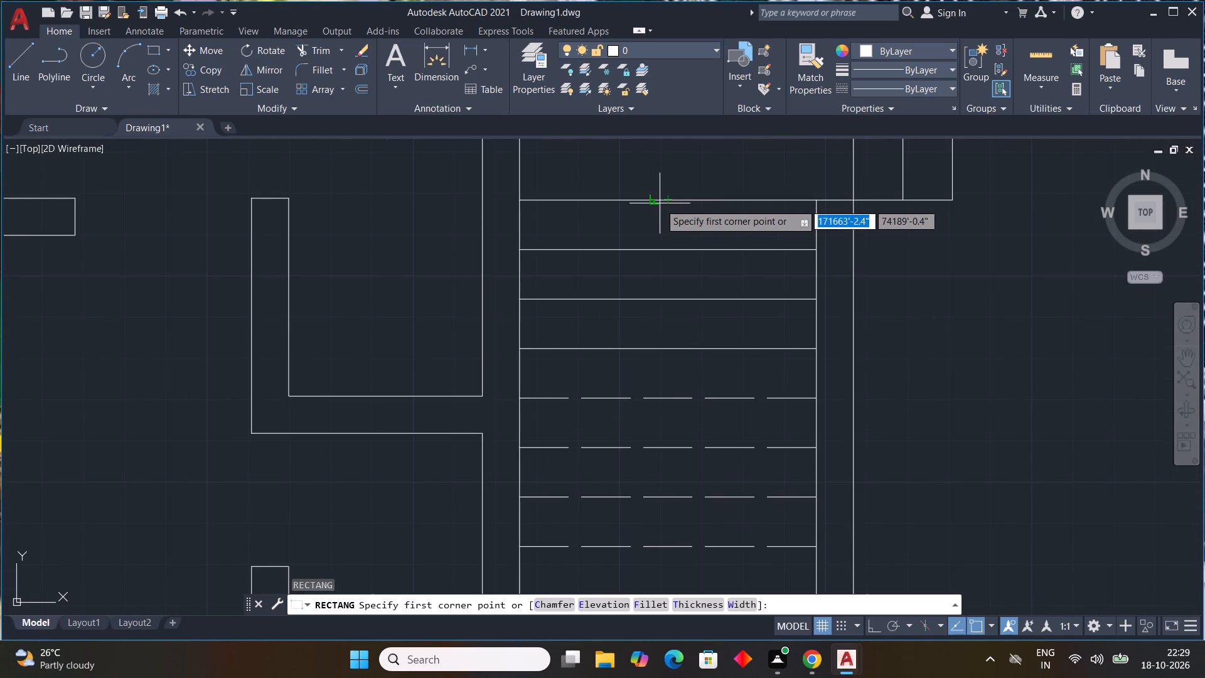
{"action": "left_click", "coordinate": [661, 203]}
{"action": "scroll", "coordinate": [676, 343], "scroll_direction": "down", "scroll_amount": 1}
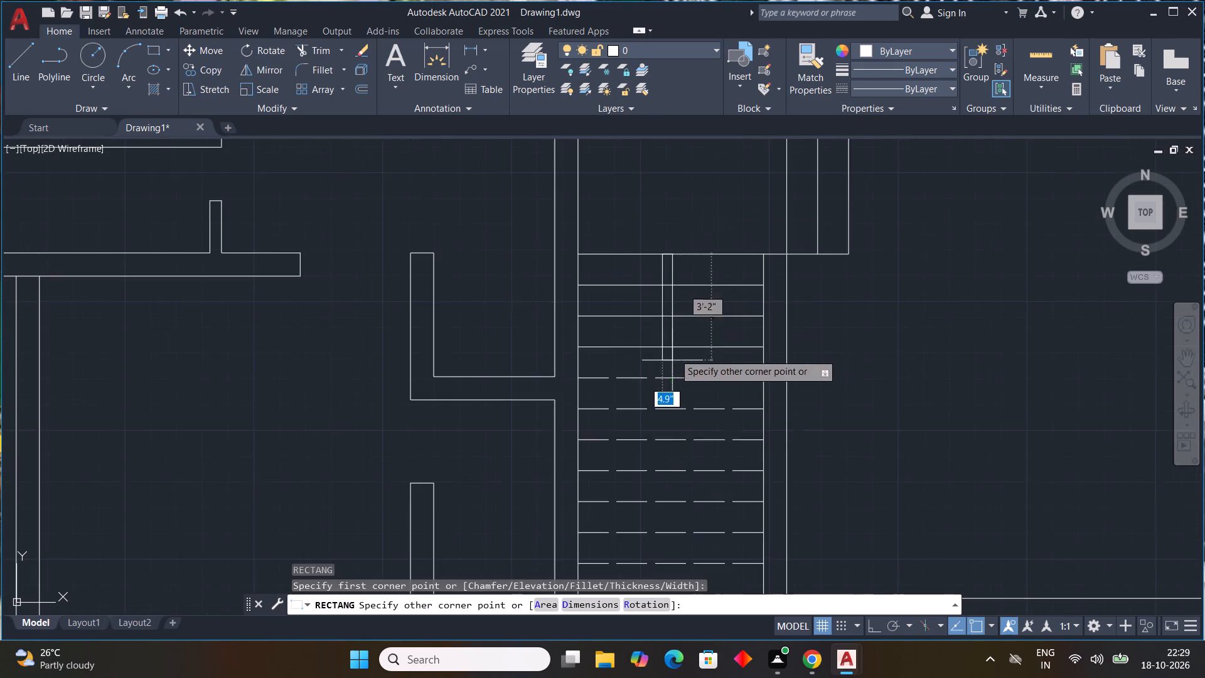
{"action": "middle_click_drag", "start_coordinate": [667, 514], "coordinate": [597, 319]}
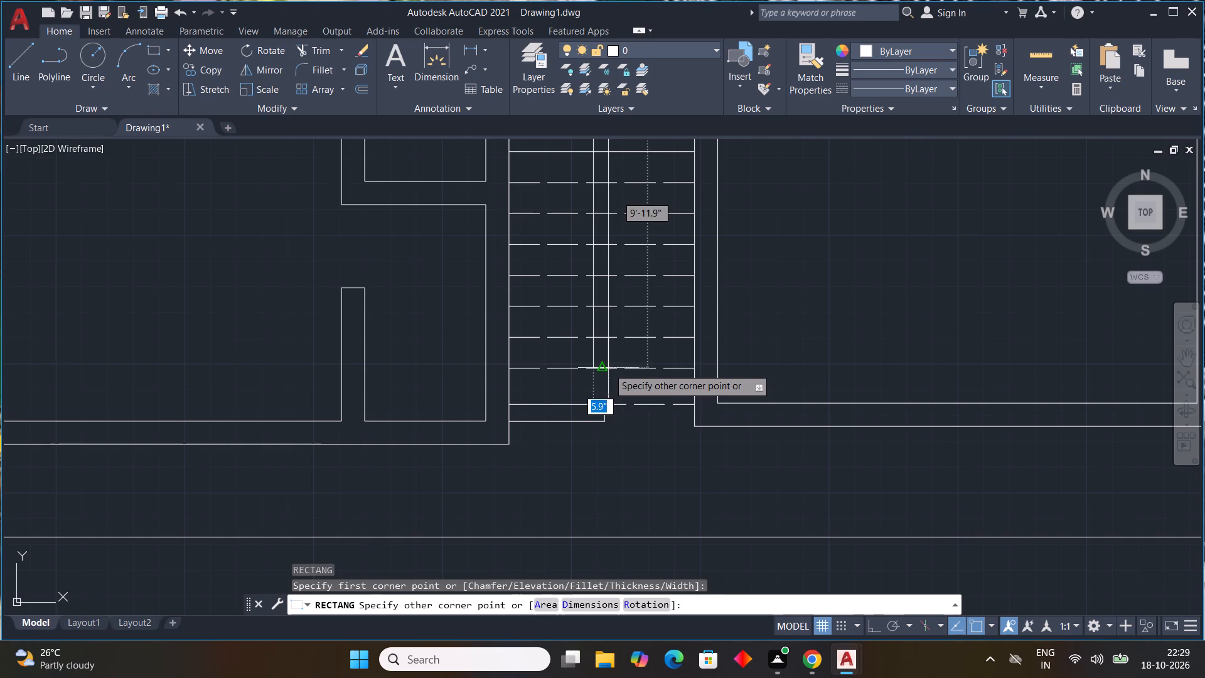
{"action": "left_click", "coordinate": [601, 369]}
{"action": "scroll", "coordinate": [819, 370], "scroll_direction": "down", "scroll_amount": 1}
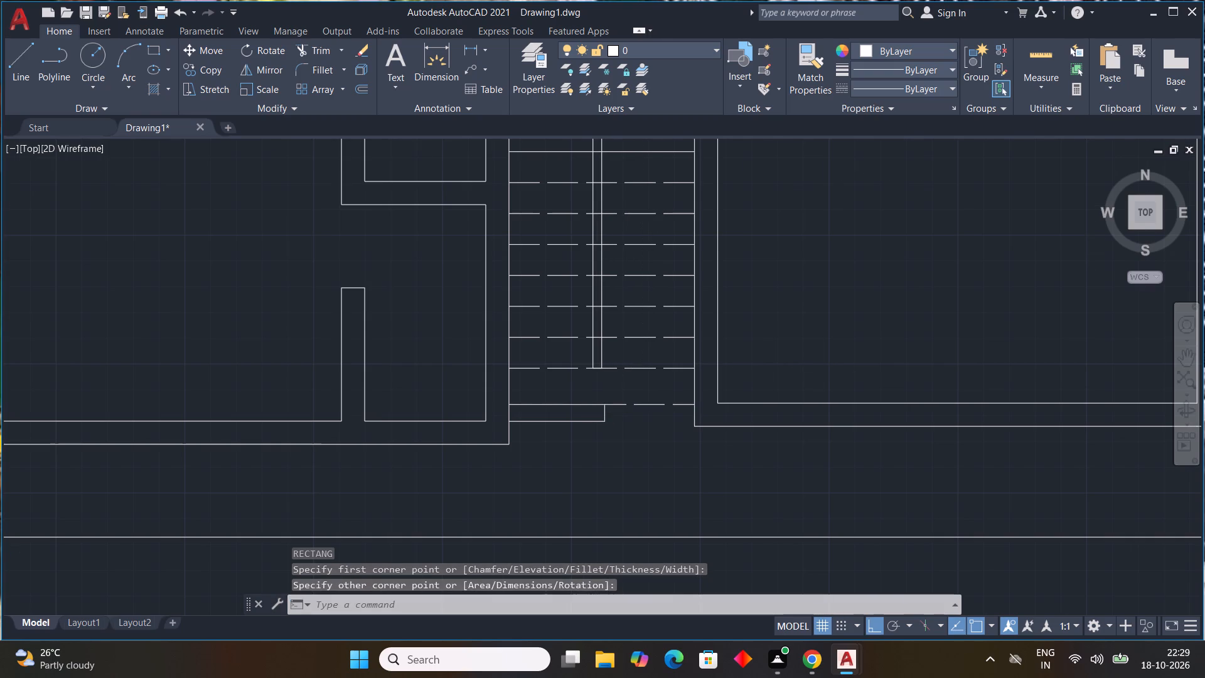
{"action": "middle_click_drag", "start_coordinate": [819, 370], "coordinate": [810, 387]}
{"action": "key", "text": "Escape"}
{"action": "key", "text": "Escape"}
{"action": "key", "text": "Escape"}
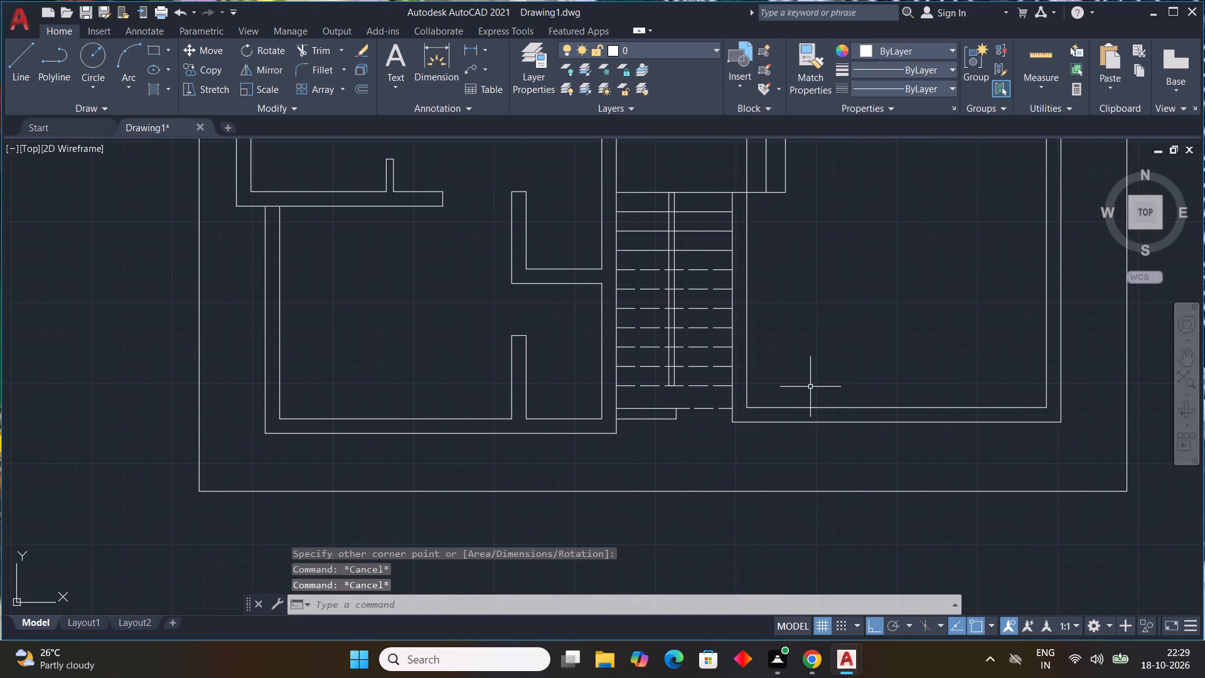
Trim away the dashed step lines between the narrow rectangle and the passage's right wall, keeping the lowest dashed line.
{"action": "key", "text": "t"}
{"action": "type", "text": "R"}
{"action": "key", "text": "space"}
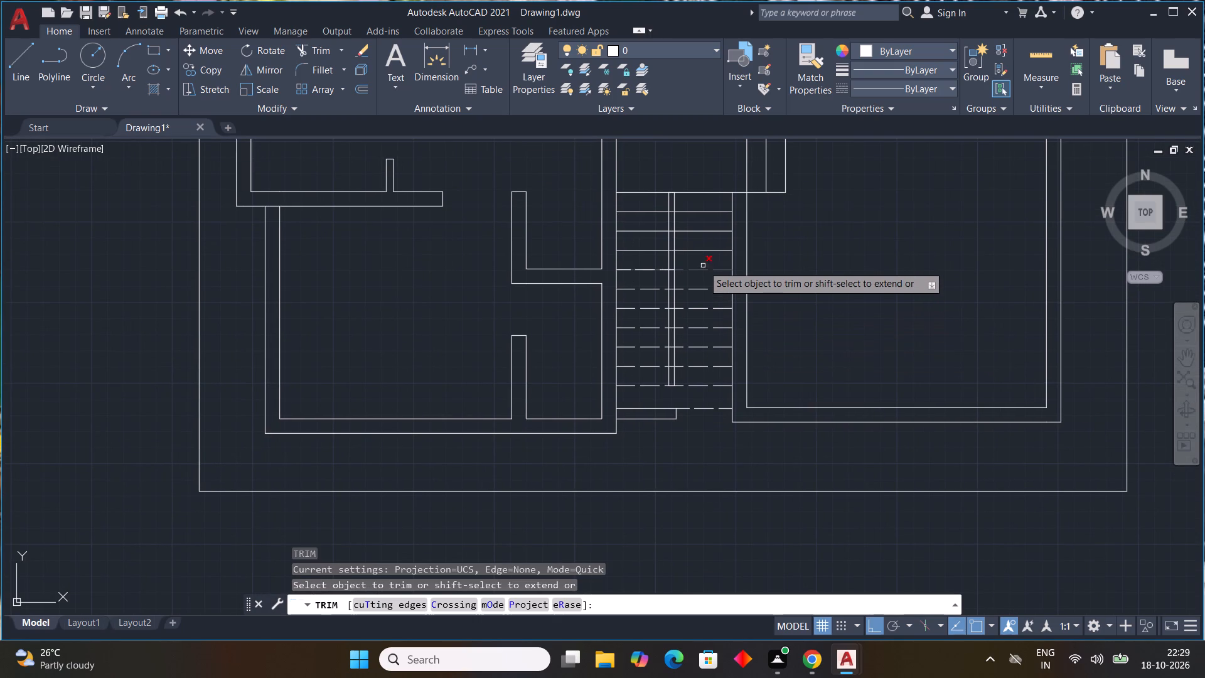
{"action": "left_click_drag", "start_coordinate": [703, 264], "coordinate": [705, 378]}
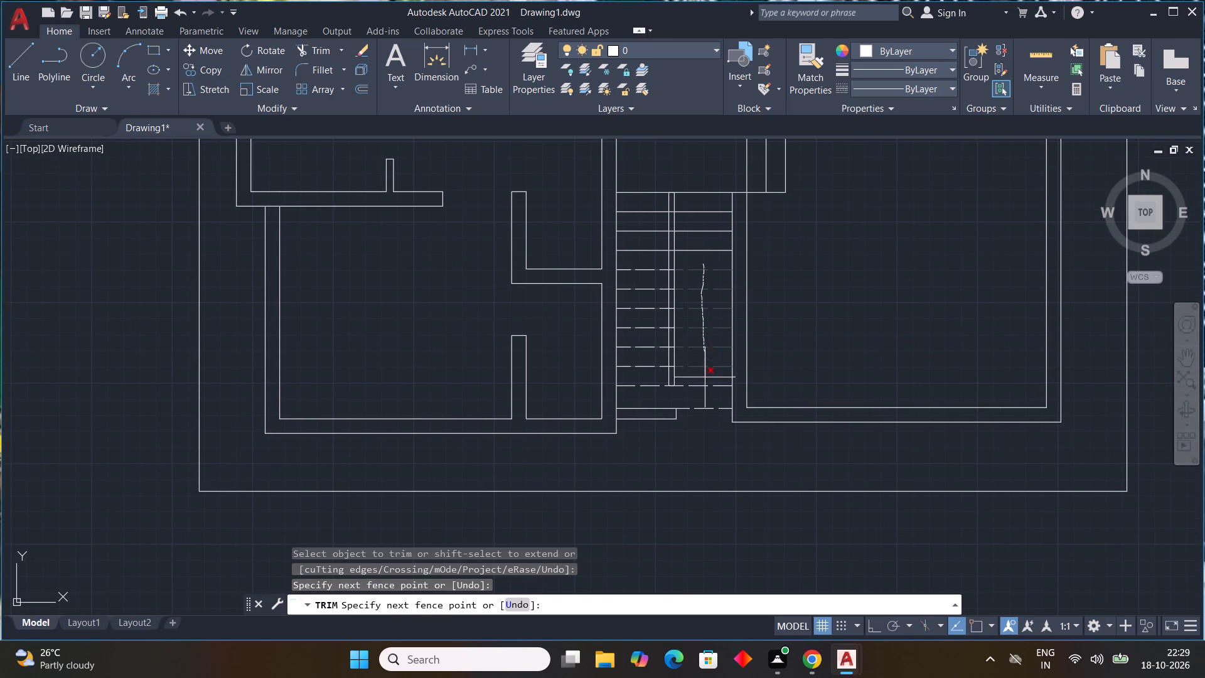
{"action": "left_click_drag", "start_coordinate": [705, 378], "coordinate": [705, 392]}
Trim the dashed step line pieces that run inside the narrow central rectangle.
{"action": "middle_click_drag", "start_coordinate": [707, 336], "coordinate": [700, 362]}
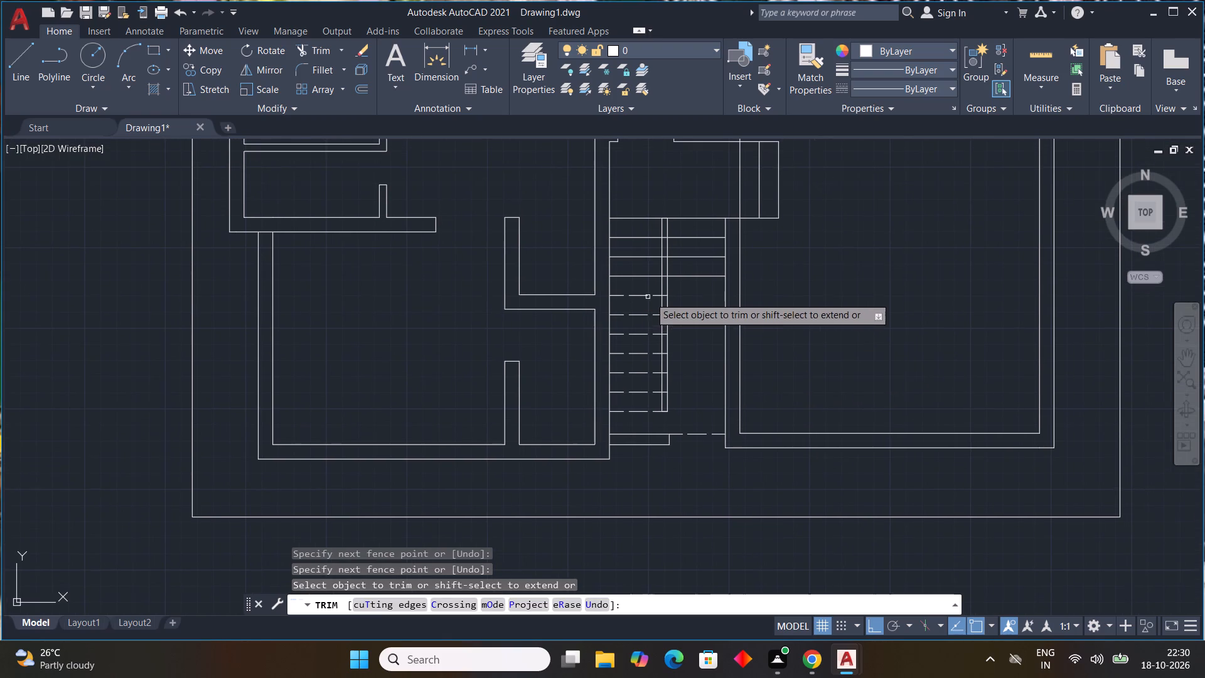
{"action": "scroll", "coordinate": [663, 291], "scroll_direction": "up", "scroll_amount": 3}
{"action": "left_click_drag", "start_coordinate": [670, 294], "coordinate": [679, 357]}
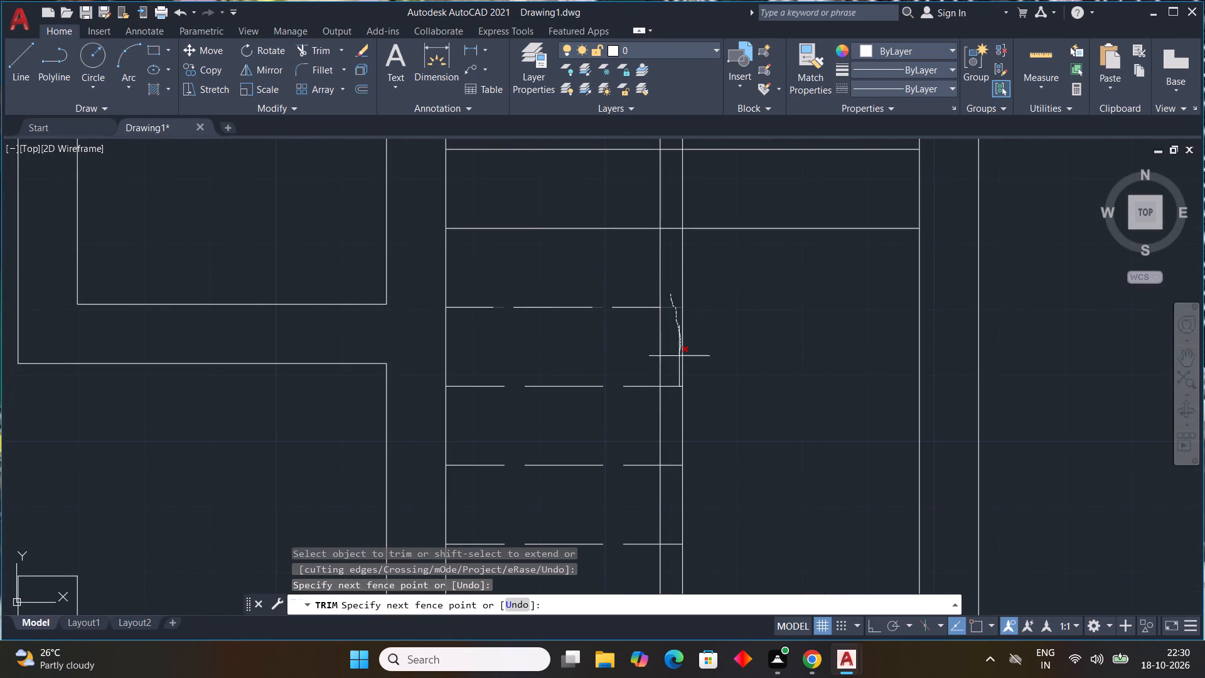
{"action": "left_click_drag", "start_coordinate": [679, 357], "coordinate": [673, 488]}
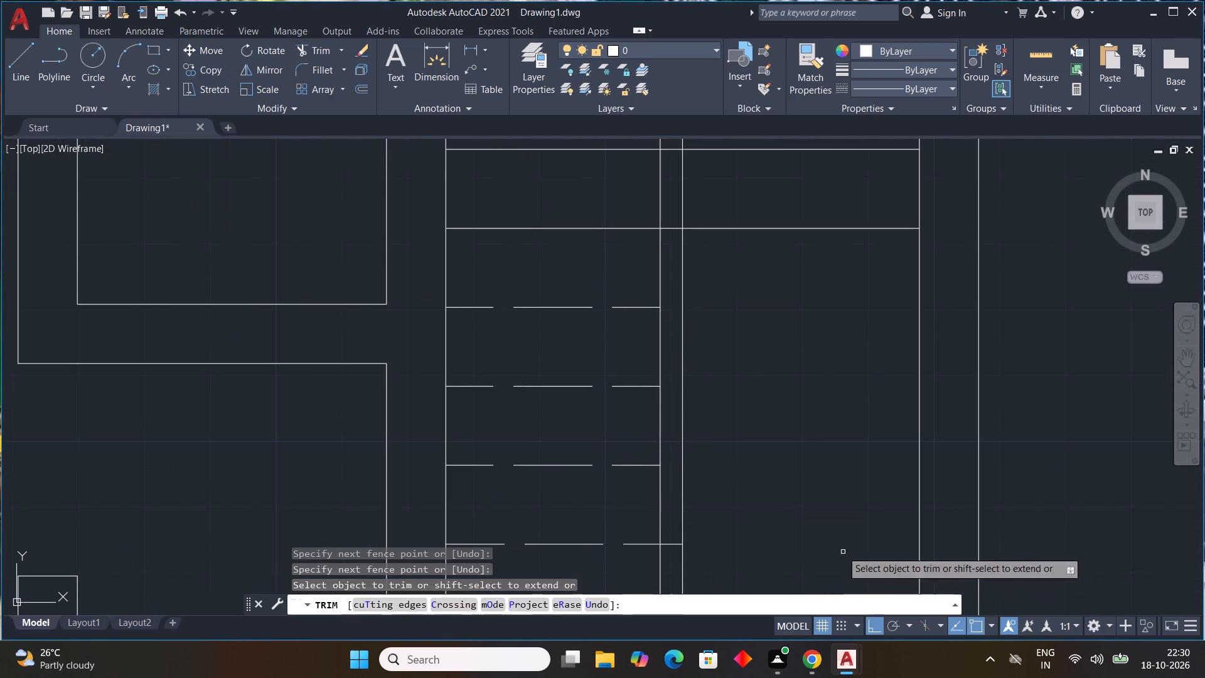
{"action": "middle_click_drag", "start_coordinate": [786, 478], "coordinate": [749, 178]}
{"action": "scroll", "coordinate": [694, 219], "scroll_direction": "down", "scroll_amount": 1}
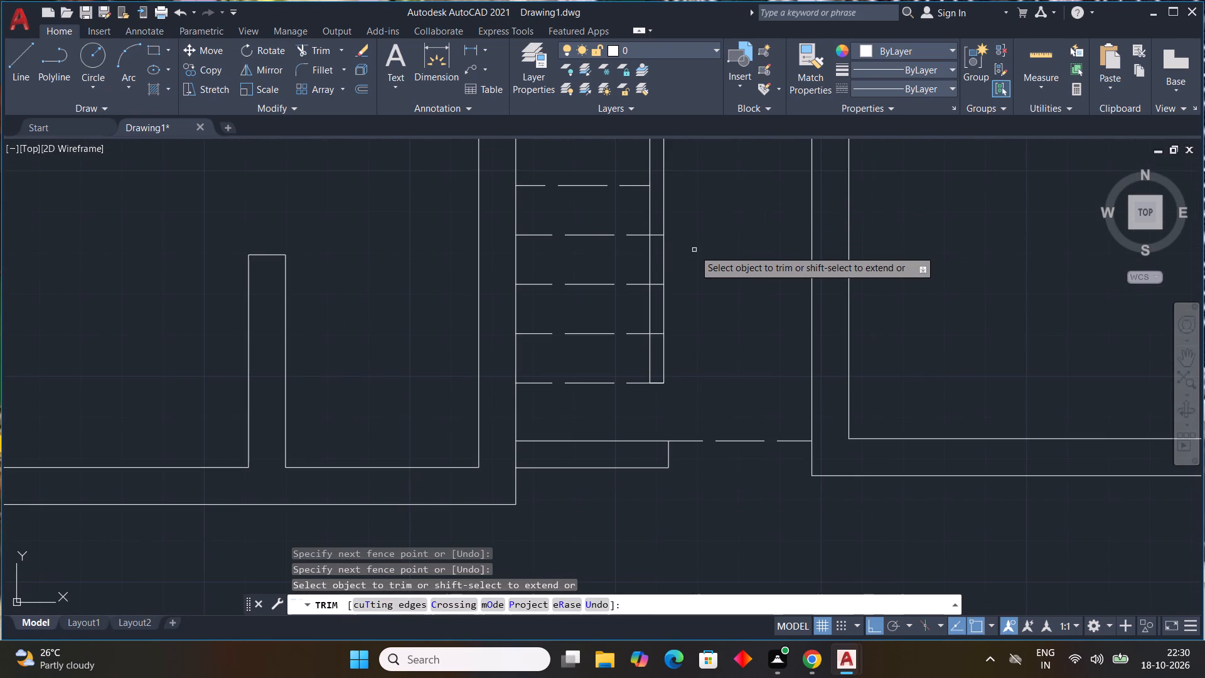
{"action": "left_click_drag", "start_coordinate": [658, 229], "coordinate": [657, 352]}
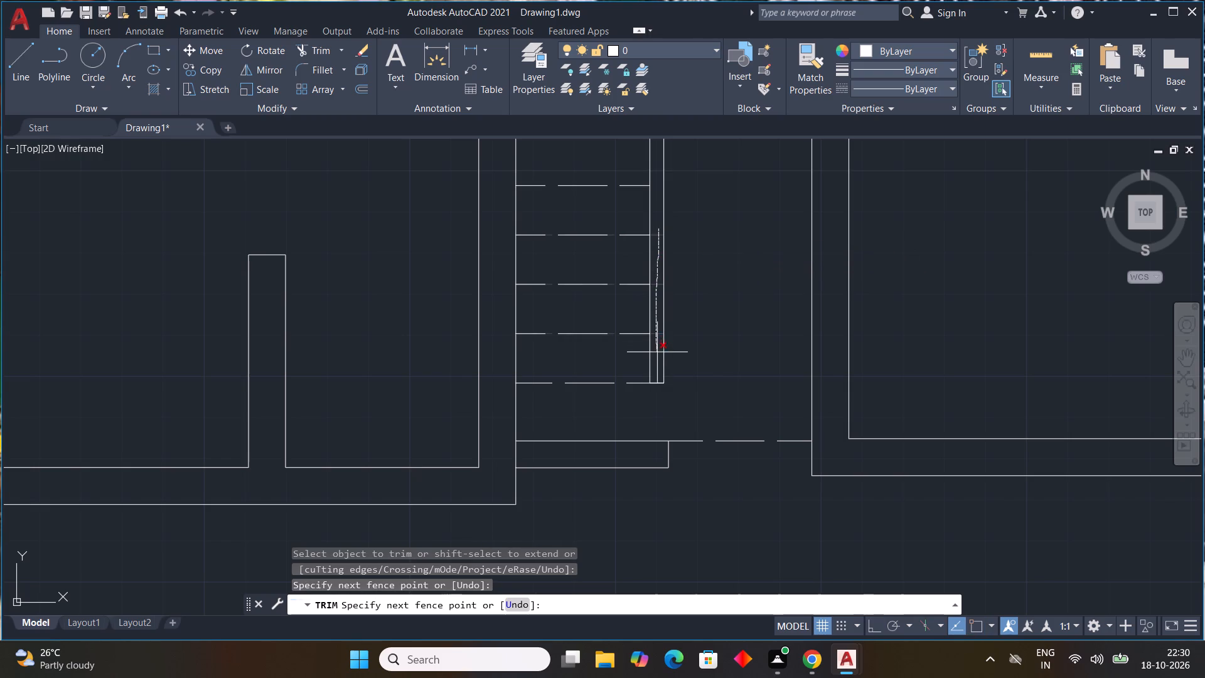
{"action": "left_click_drag", "start_coordinate": [657, 352], "coordinate": [658, 356]}
Trim the lowest solid step line between the central rectangle and the passage's right wall.
{"action": "scroll", "coordinate": [683, 344], "scroll_direction": "down", "scroll_amount": 1}
{"action": "middle_click_drag", "start_coordinate": [683, 344], "coordinate": [689, 455]}
{"action": "middle_click_drag", "start_coordinate": [712, 289], "coordinate": [713, 337]}
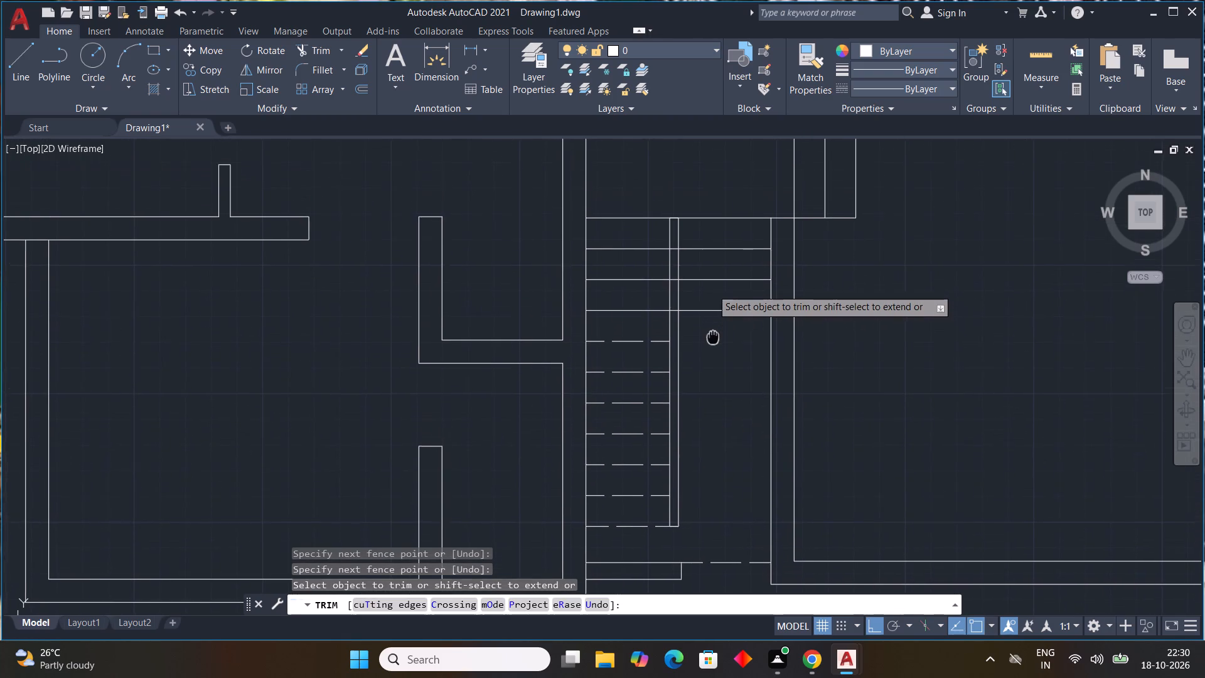
{"action": "middle_click_drag", "start_coordinate": [713, 337], "coordinate": [702, 335]}
{"action": "left_click", "coordinate": [699, 309]}
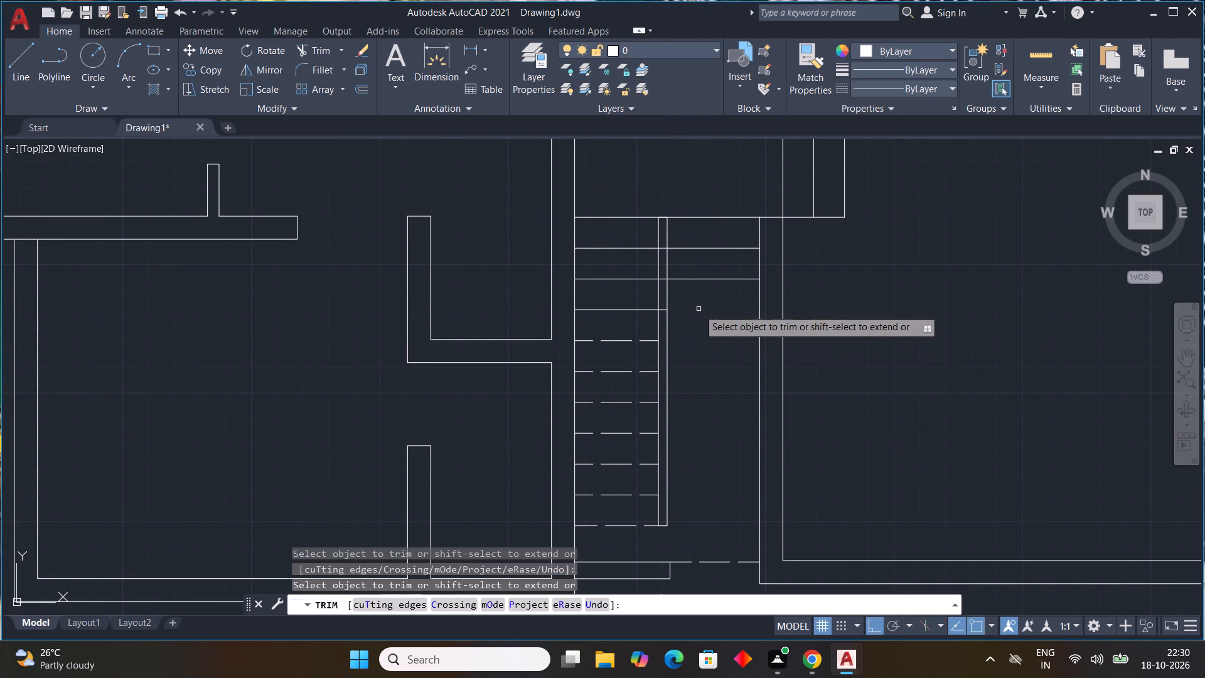
Trim the solid step line pieces that run inside the narrow central rectangle.
{"action": "scroll", "coordinate": [664, 276], "scroll_direction": "up", "scroll_amount": 2}
{"action": "left_click_drag", "start_coordinate": [656, 185], "coordinate": [659, 260]}
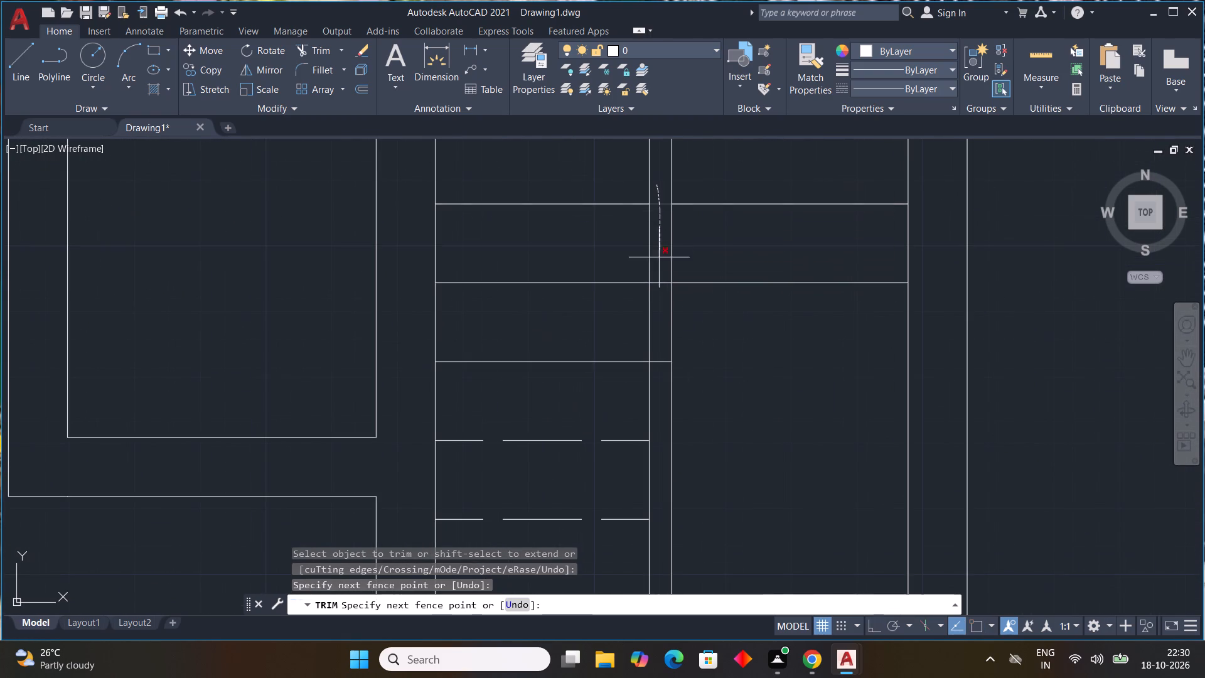
{"action": "left_click_drag", "start_coordinate": [659, 260], "coordinate": [656, 364]}
{"action": "scroll", "coordinate": [683, 355], "scroll_direction": "down", "scroll_amount": 2}
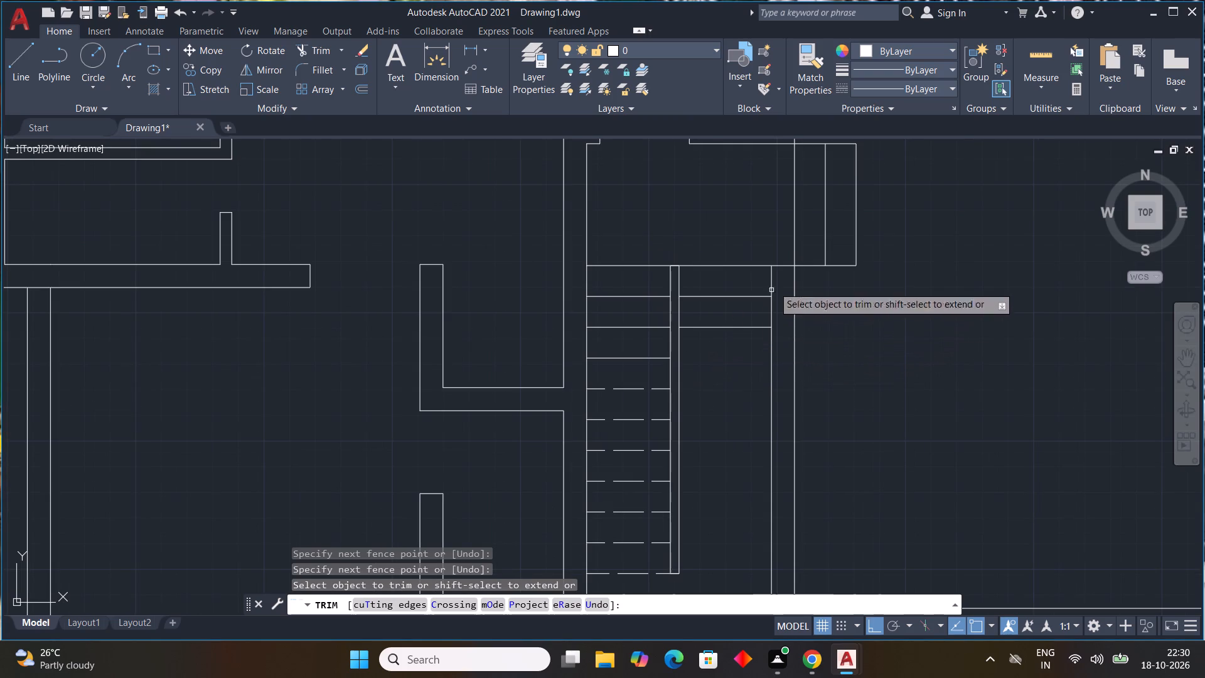
{"action": "key", "text": "Escape"}
{"action": "key", "text": "Escape"}
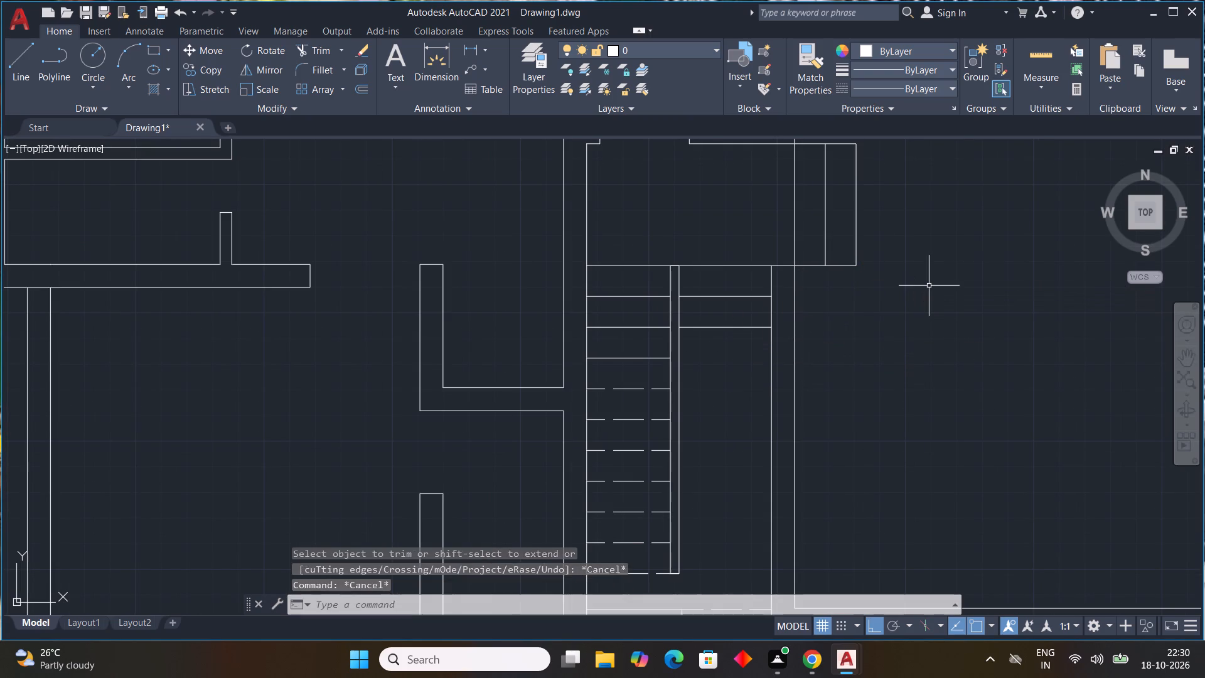
{"action": "key", "text": "Escape"}
{"action": "key", "text": "Escape"}
{"action": "key", "text": "Escape"}
{"action": "key", "text": "Escape"}
{"action": "key", "text": "Escape"}
{"action": "key", "text": "Escape"}
{"action": "key", "text": "Escape"}
{"action": "key", "text": "Escape"}
{"action": "key", "text": "Escape"}
{"action": "key", "text": "Escape"}
{"action": "key", "text": "Escape"}
{"action": "key", "text": "Escape"}
Draw the stair direction line from the right flight's lowest step line, up across the landing and down to the left flight's second dashed line.
{"action": "key", "text": "l"}
{"action": "key", "text": "space"}
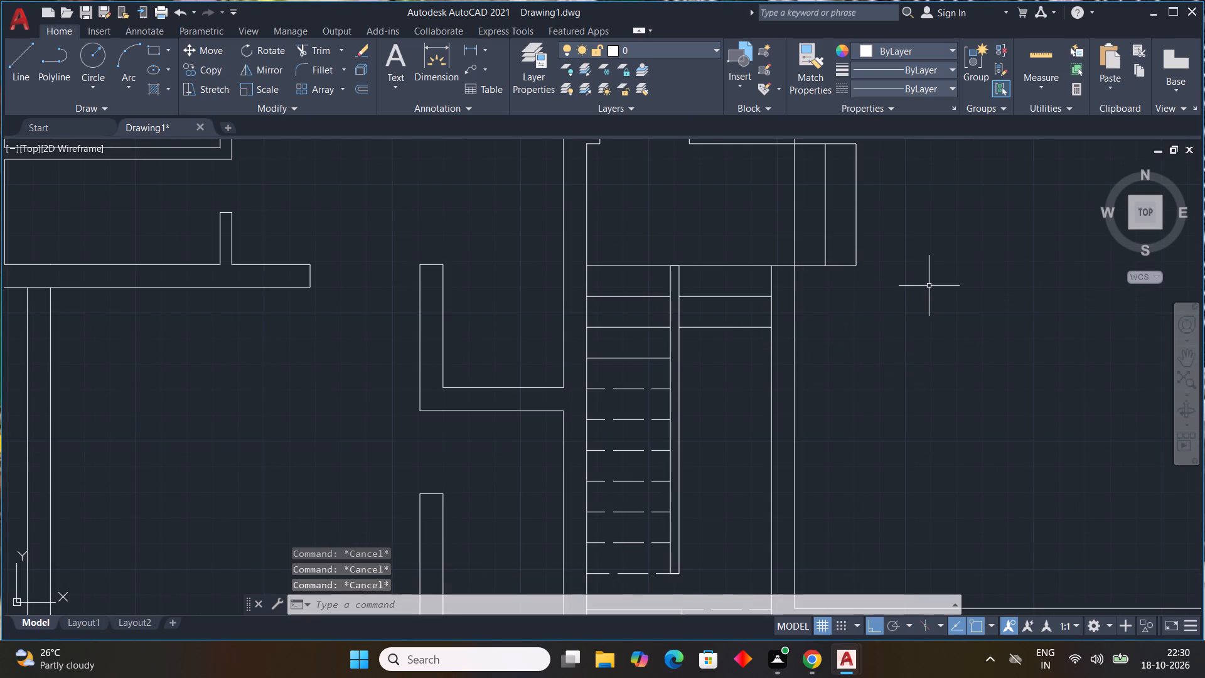
{"action": "left_click_drag", "start_coordinate": [725, 326], "coordinate": [731, 316]}
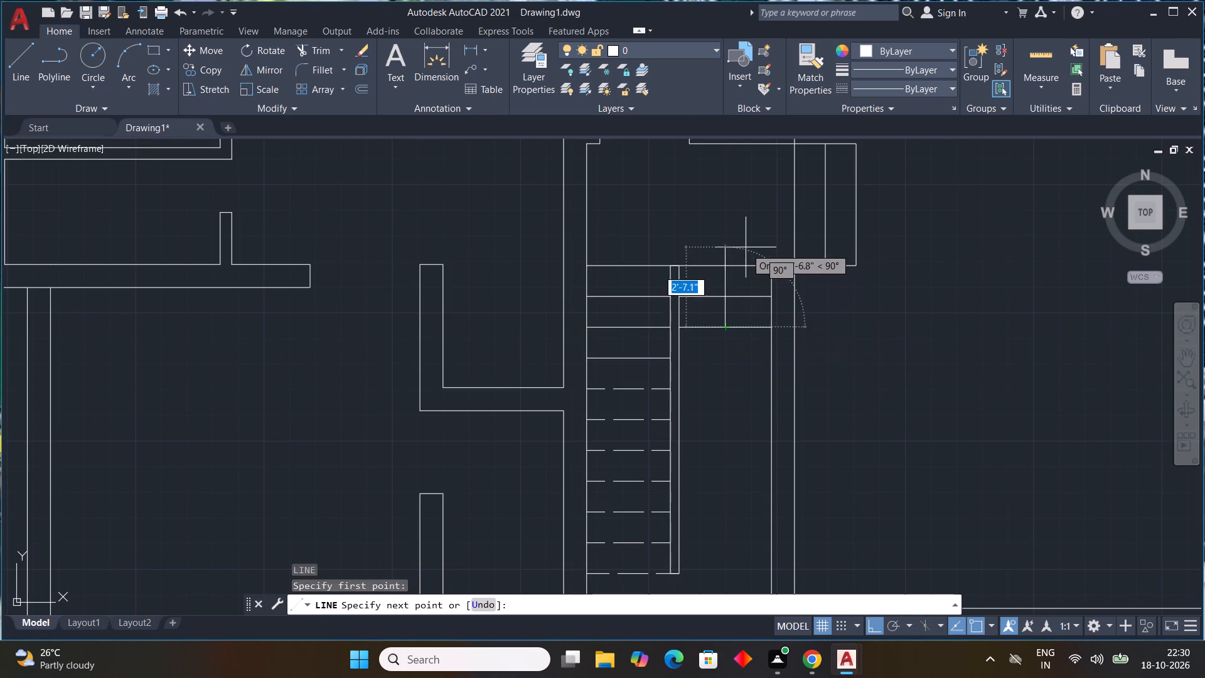
{"action": "left_click", "coordinate": [738, 223]}
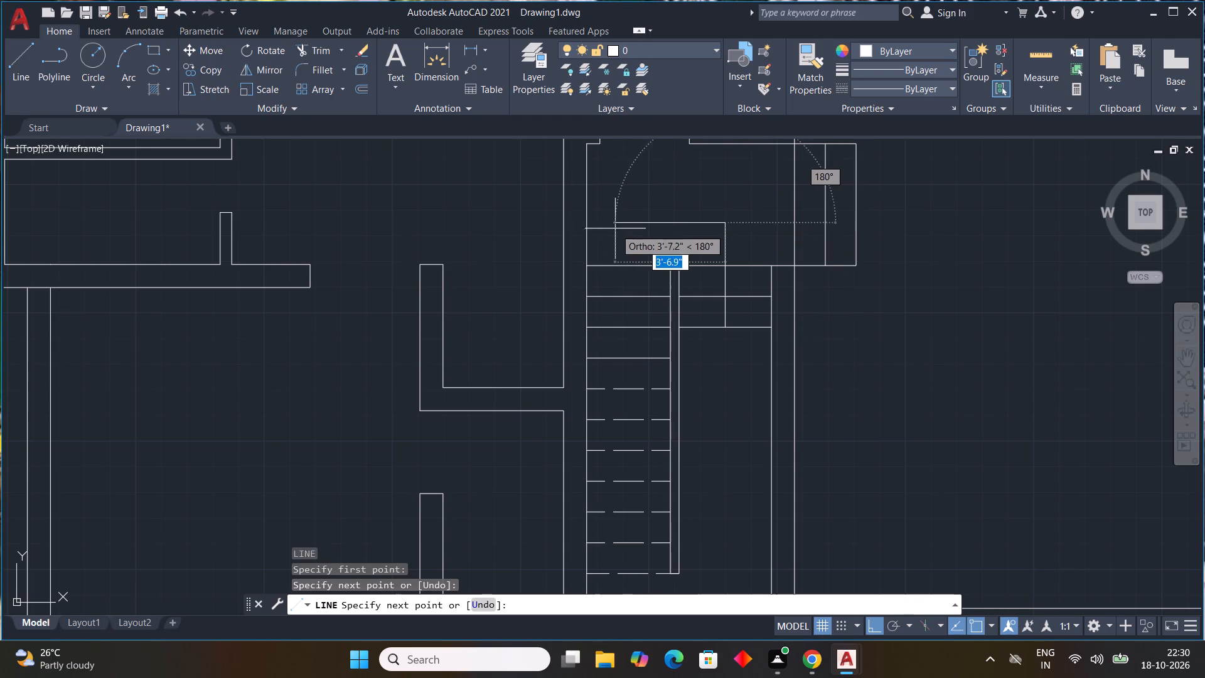
{"action": "left_click", "coordinate": [629, 227]}
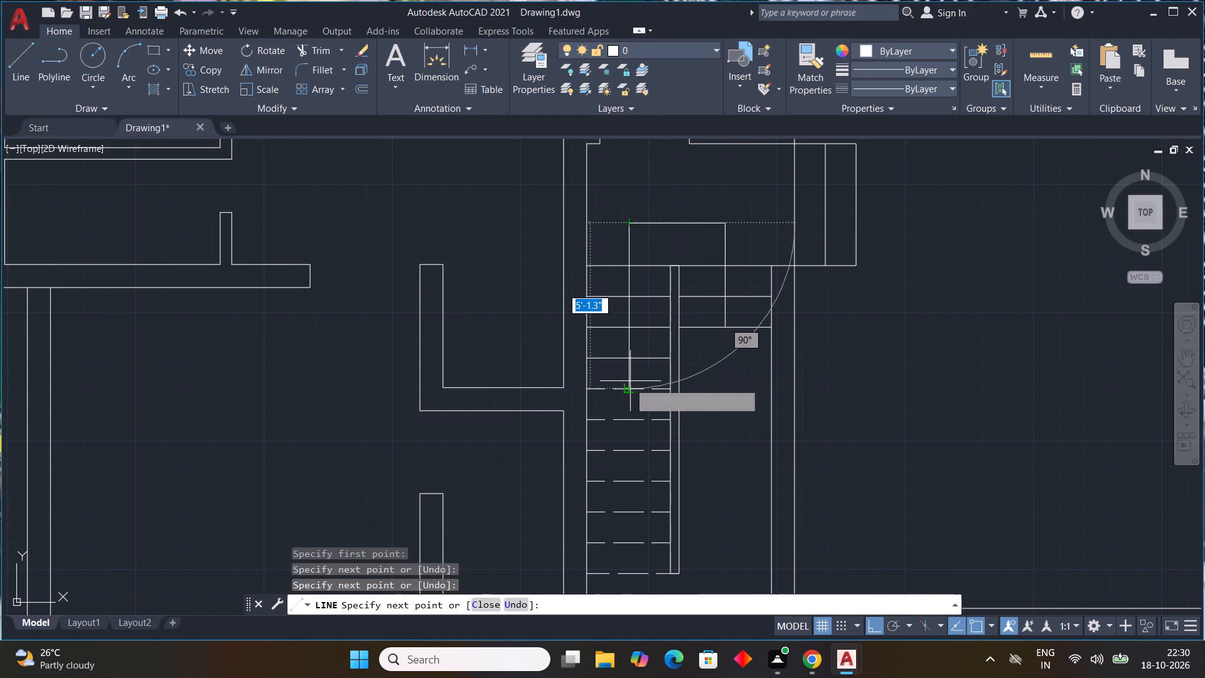
{"action": "scroll", "coordinate": [629, 383], "scroll_direction": "up", "scroll_amount": 1}
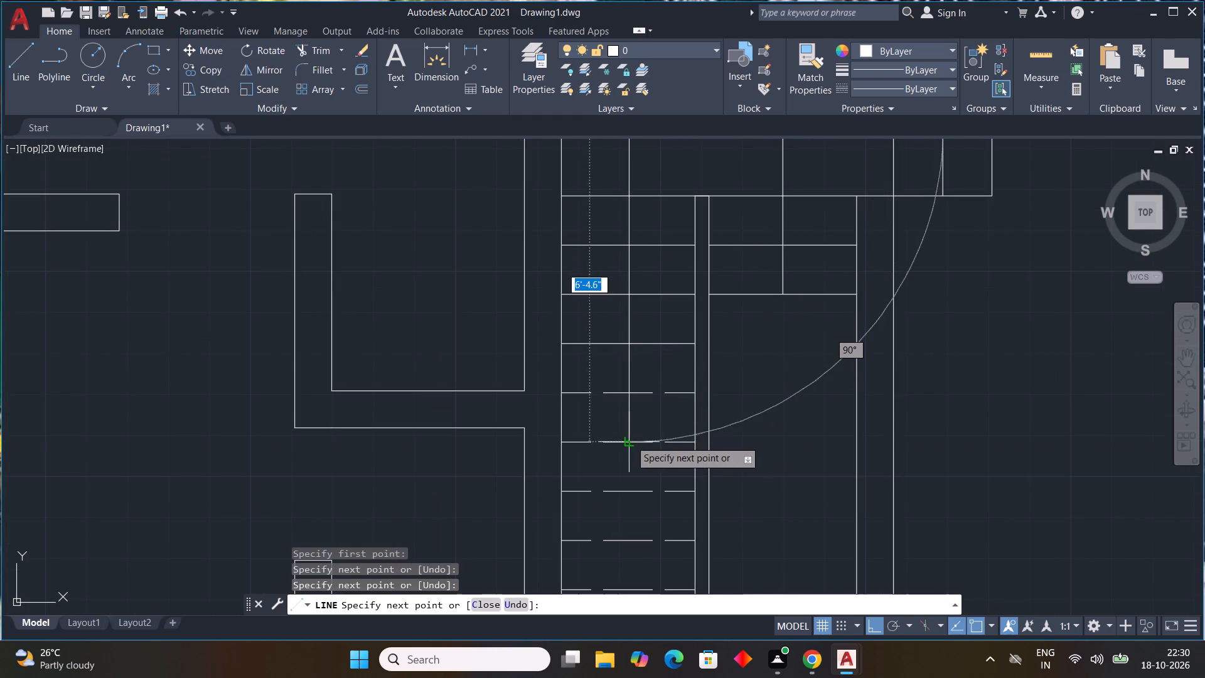
{"action": "left_click", "coordinate": [630, 440]}
Draw two slanted lines from the direction line's lower end up to the first dashed step line, forming an arrowhead.
{"action": "left_click", "coordinate": [602, 395]}
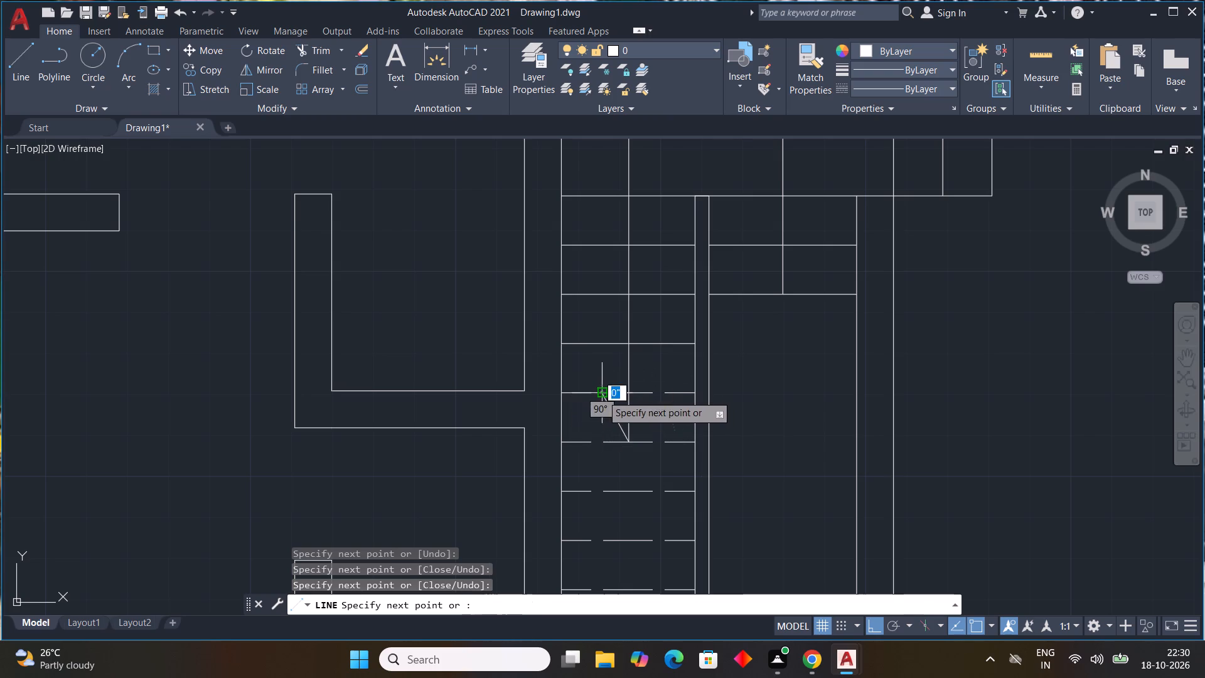
{"action": "key", "text": "Escape"}
{"action": "key", "text": "space"}
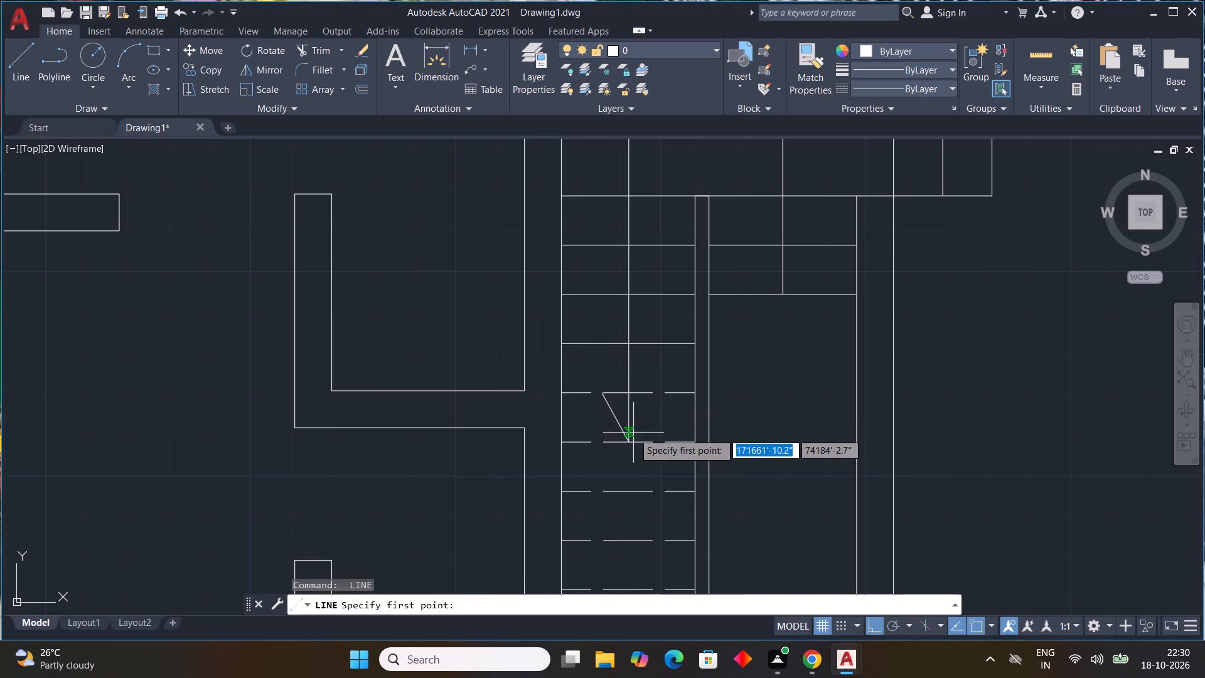
{"action": "left_click", "coordinate": [629, 440]}
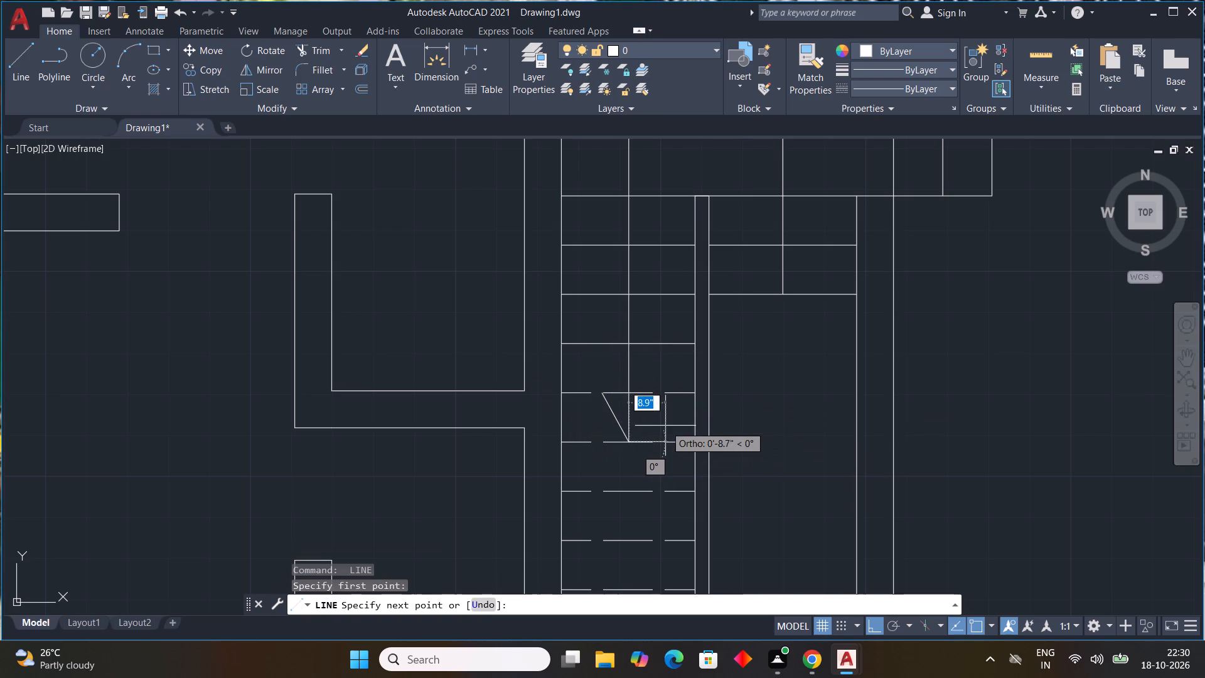
{"action": "key", "text": "F8"}
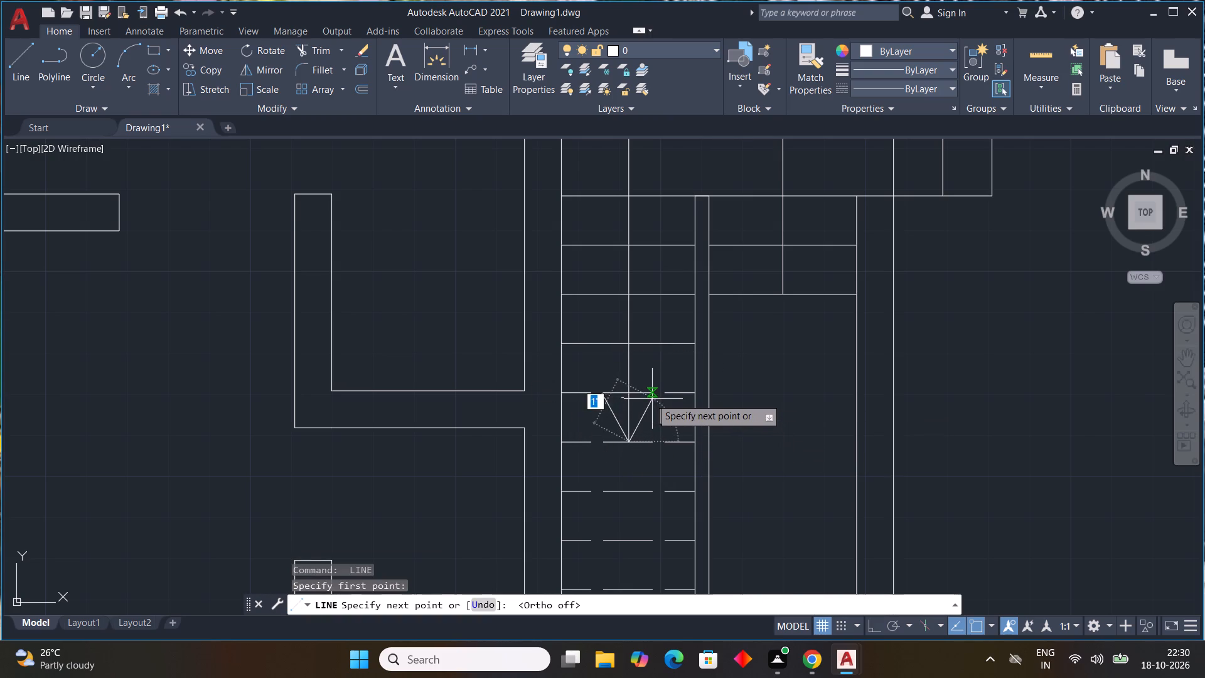
{"action": "left_click", "coordinate": [651, 396]}
{"action": "key", "text": "Escape"}
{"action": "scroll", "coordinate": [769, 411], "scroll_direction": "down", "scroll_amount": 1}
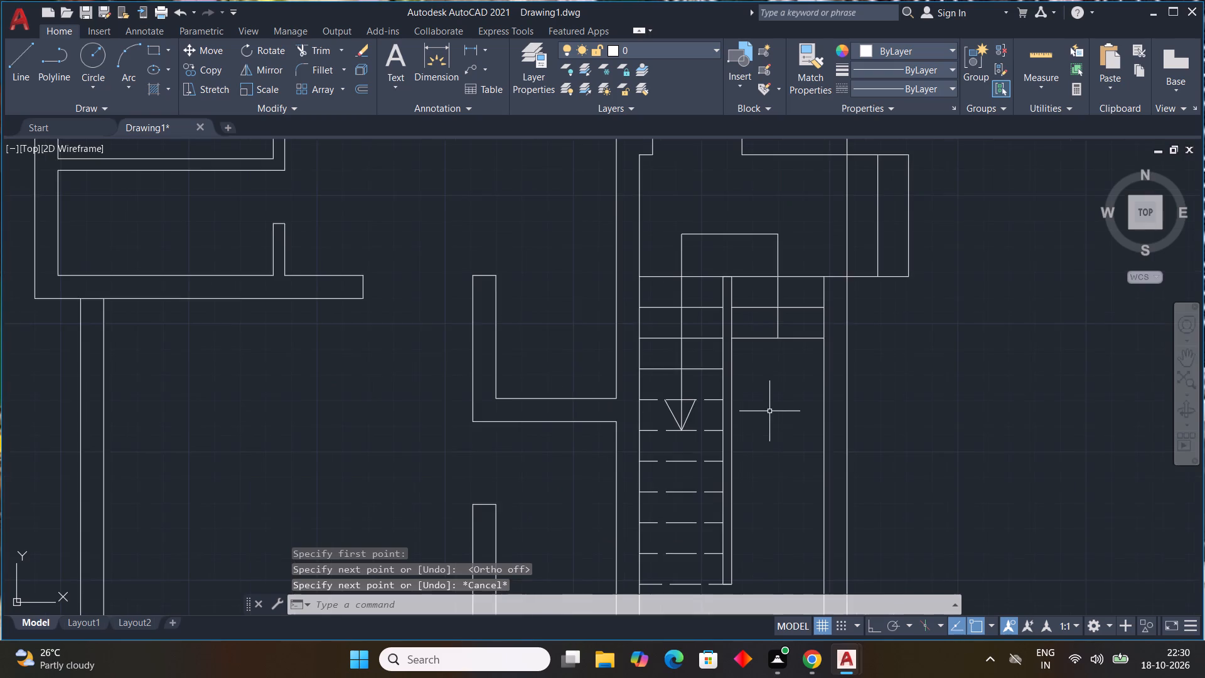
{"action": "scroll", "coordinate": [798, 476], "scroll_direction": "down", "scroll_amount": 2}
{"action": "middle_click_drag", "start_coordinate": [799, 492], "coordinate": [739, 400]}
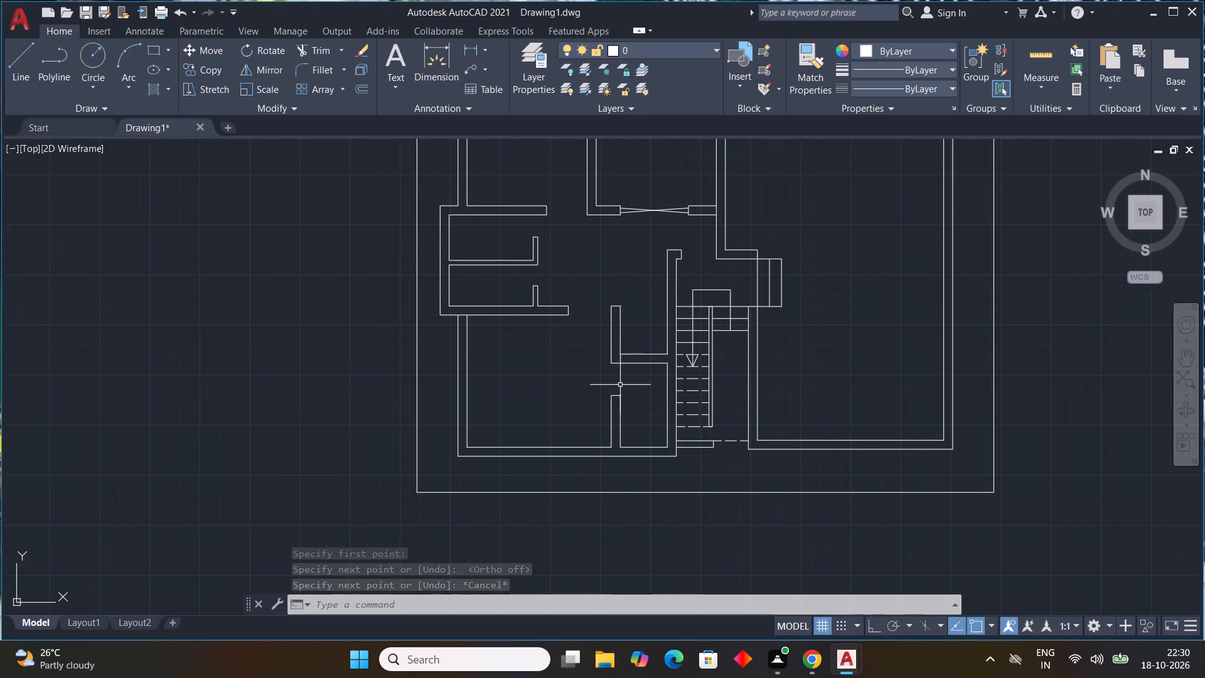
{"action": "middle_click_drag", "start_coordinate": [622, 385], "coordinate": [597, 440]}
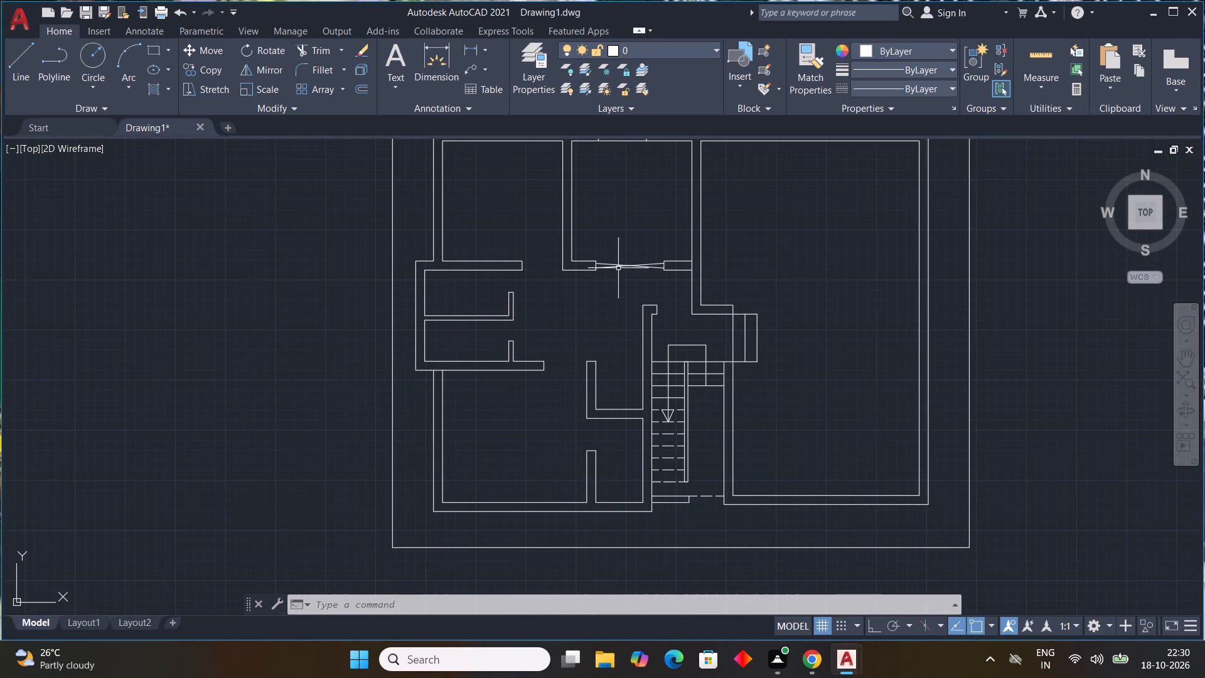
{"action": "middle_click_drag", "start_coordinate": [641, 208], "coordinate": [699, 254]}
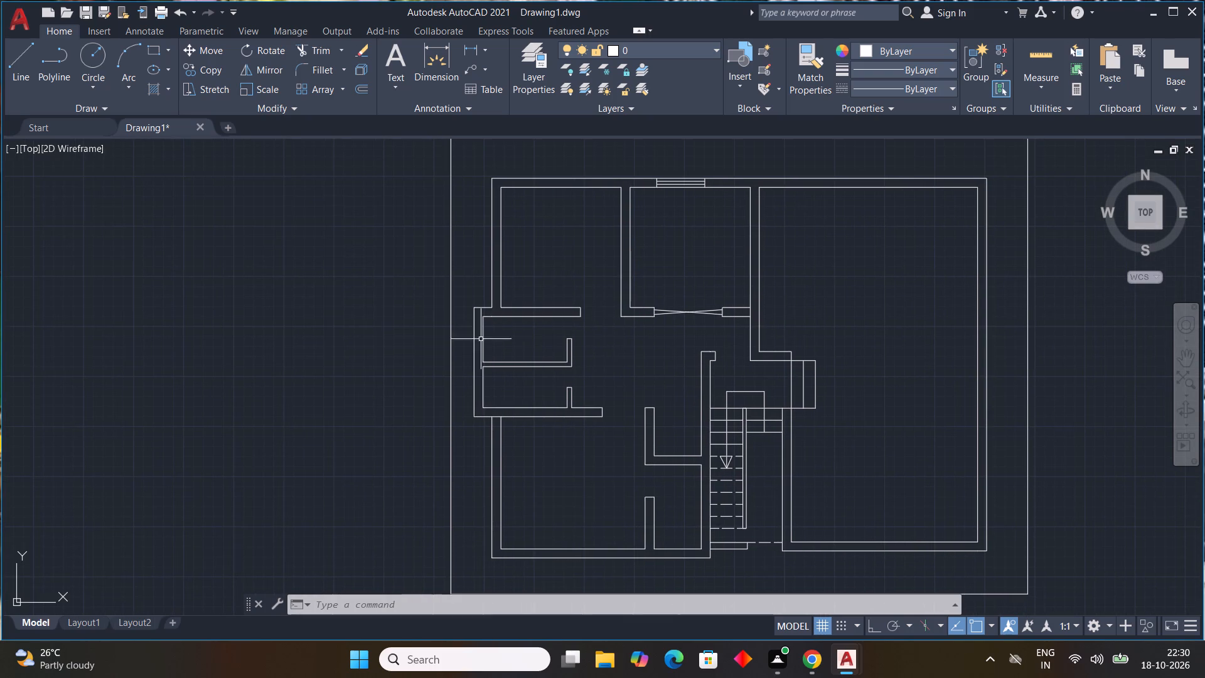
Draw a short line straight across the left outer wall of the upper small room, a little below its top inner corner.
{"action": "type", "text": "L"}
{"action": "key", "text": "space"}
{"action": "scroll", "coordinate": [469, 342], "scroll_direction": "up", "scroll_amount": 2}
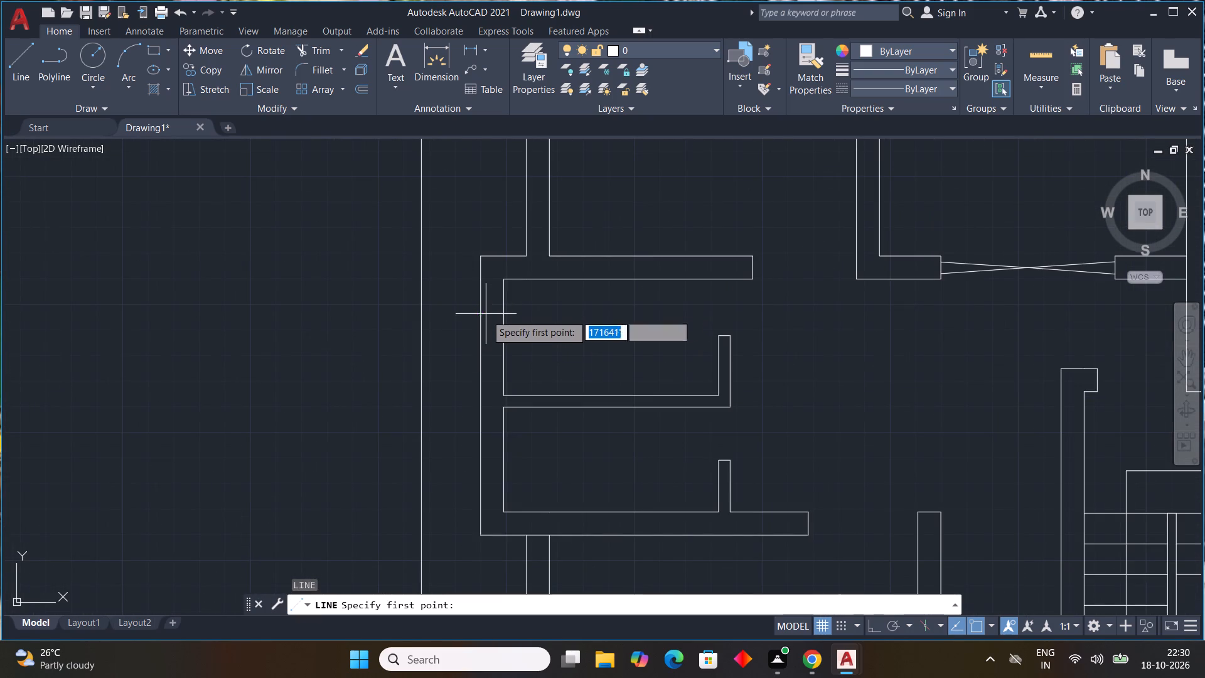
{"action": "left_click_drag", "start_coordinate": [480, 308], "coordinate": [488, 308]}
{"action": "scroll", "coordinate": [503, 311], "scroll_direction": "up", "scroll_amount": 1}
{"action": "left_click_drag", "start_coordinate": [503, 309], "coordinate": [513, 311]}
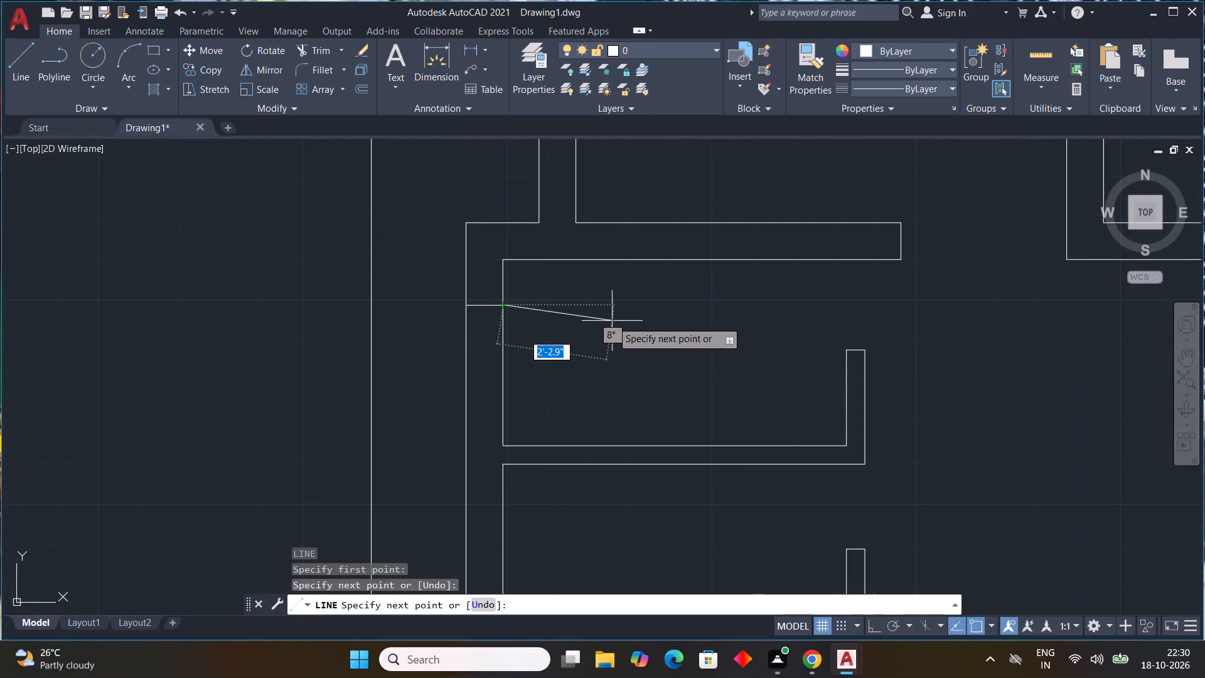
{"action": "key", "text": "Escape"}
{"action": "key", "text": "Escape"}
Offset the short line across the left wall 2' downward to mark the other end of the window.
{"action": "type", "text": "OFF"}
{"action": "key", "text": "space"}
{"action": "type", "text": "2'"}
{"action": "key", "text": "Return"}
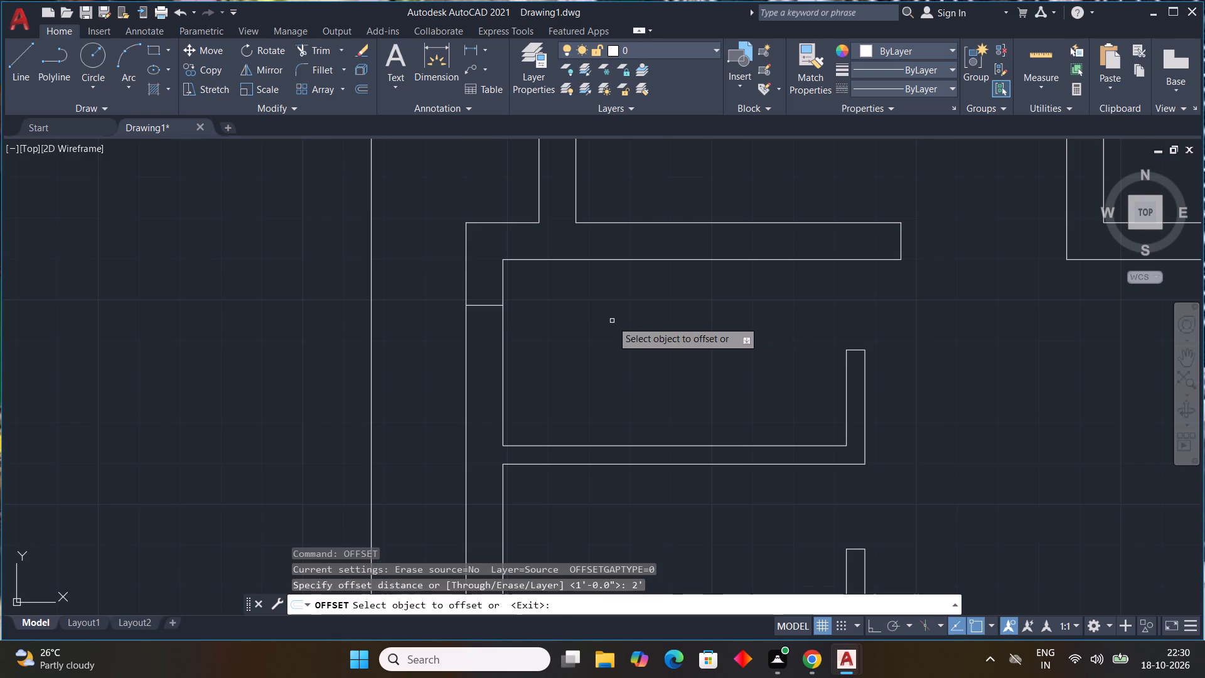
{"action": "left_click", "coordinate": [492, 306]}
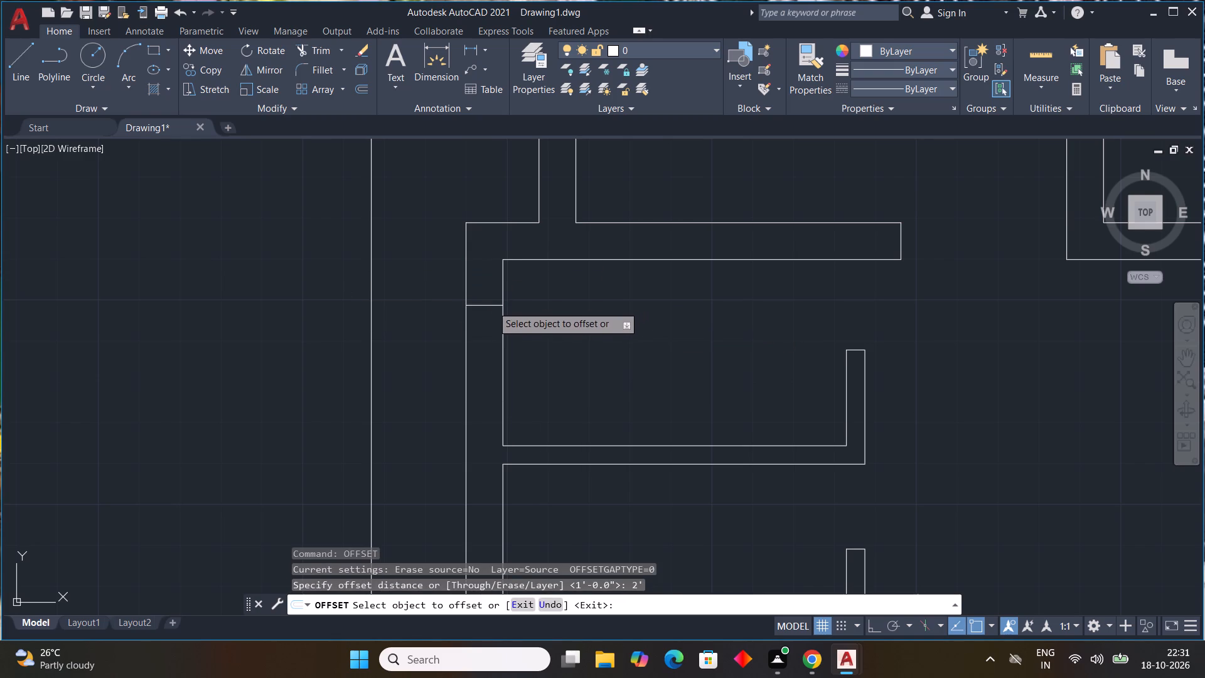
{"action": "left_click", "coordinate": [494, 377]}
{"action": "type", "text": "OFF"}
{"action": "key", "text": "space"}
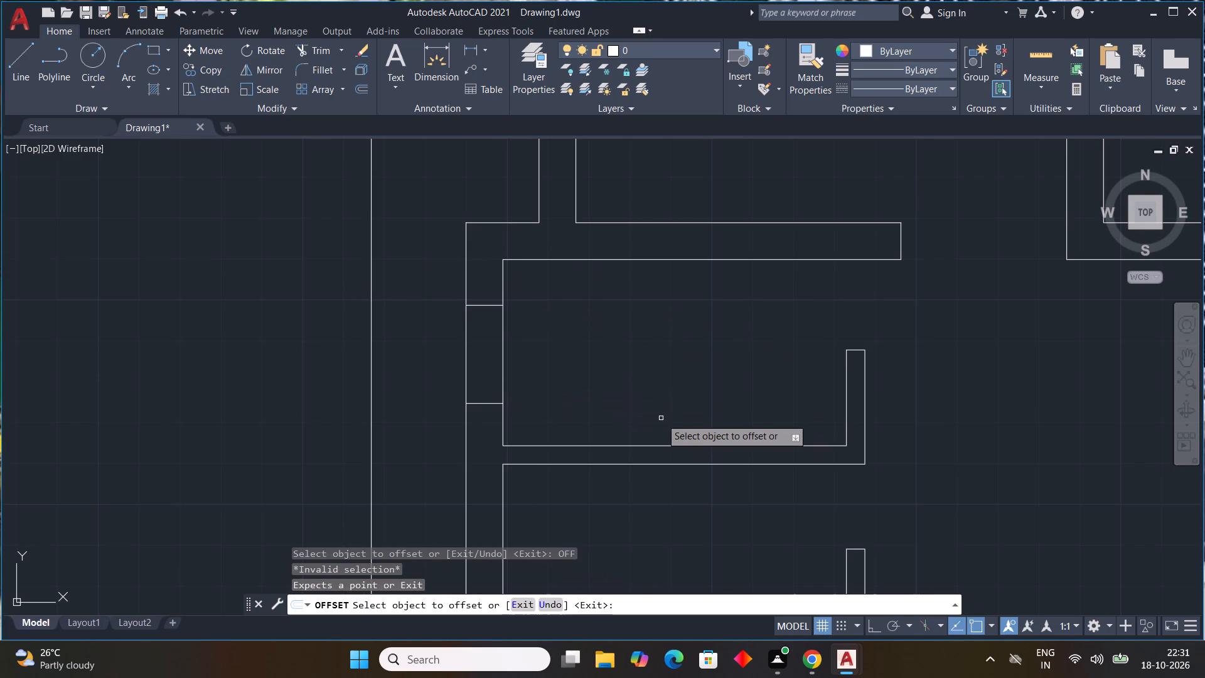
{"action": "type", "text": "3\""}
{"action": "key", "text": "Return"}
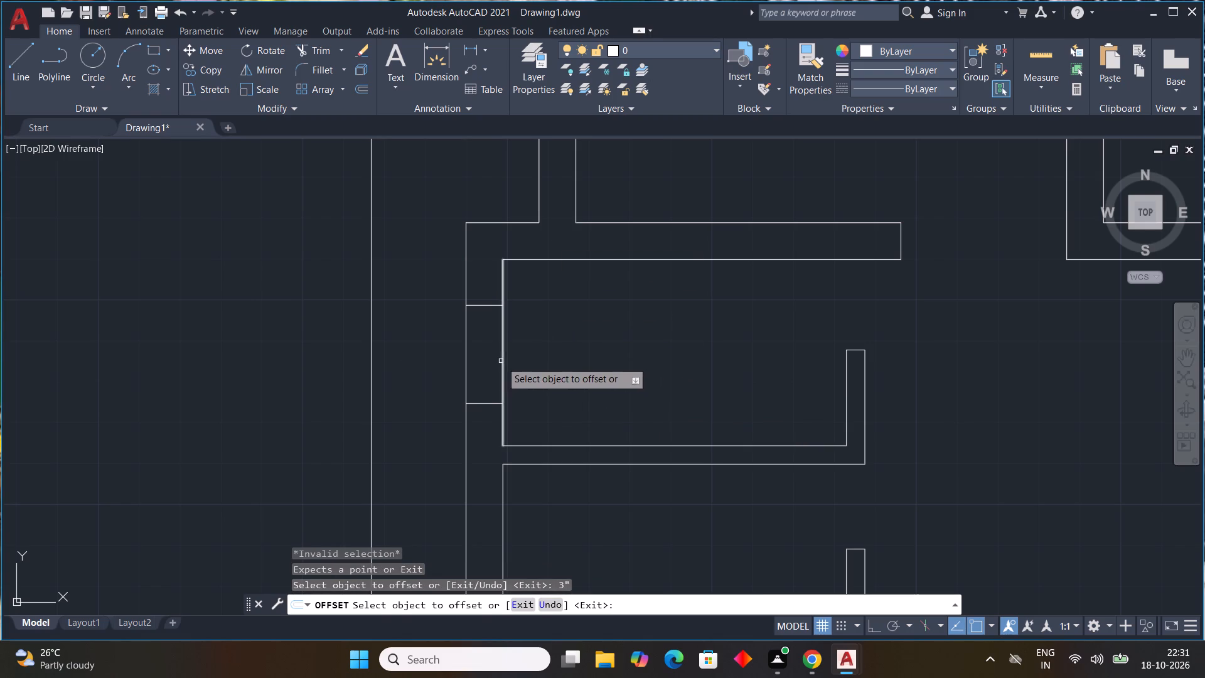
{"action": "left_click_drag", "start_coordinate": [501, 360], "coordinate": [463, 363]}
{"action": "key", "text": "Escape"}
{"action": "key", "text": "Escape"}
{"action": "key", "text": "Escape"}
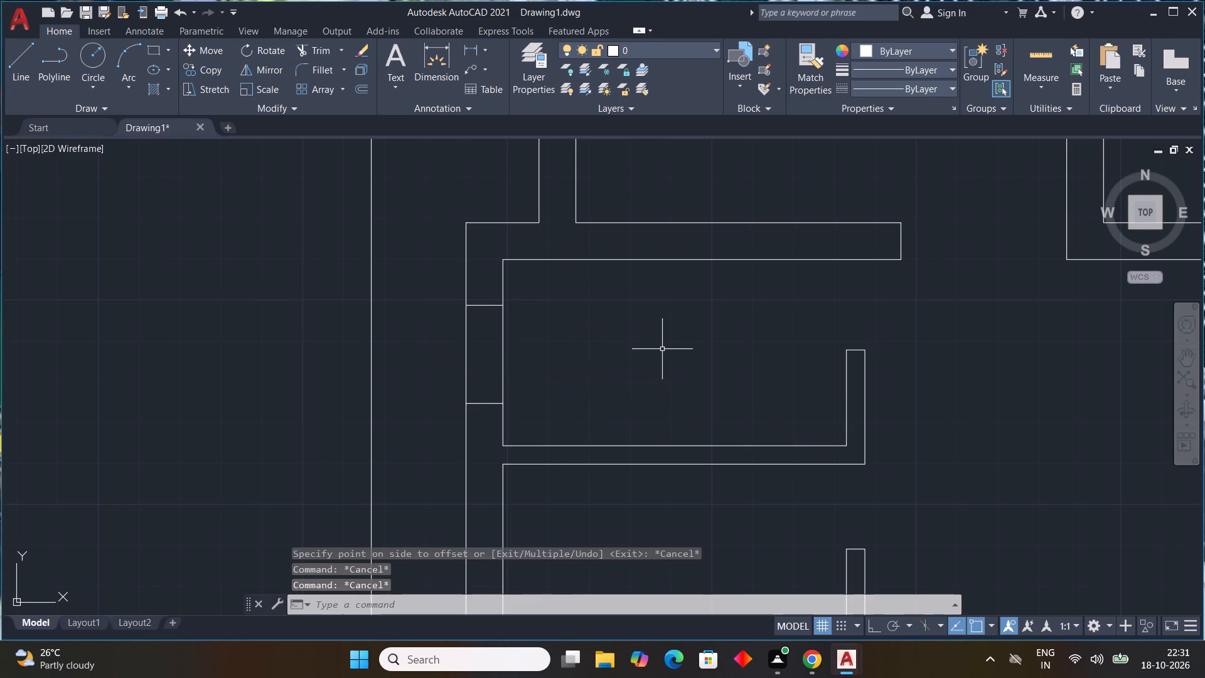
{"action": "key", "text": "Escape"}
Offset the inner face of the small room's left wall 3" outward twice, giving two glazing lines within the wall.
{"action": "key", "text": "o"}
{"action": "type", "text": "FF"}
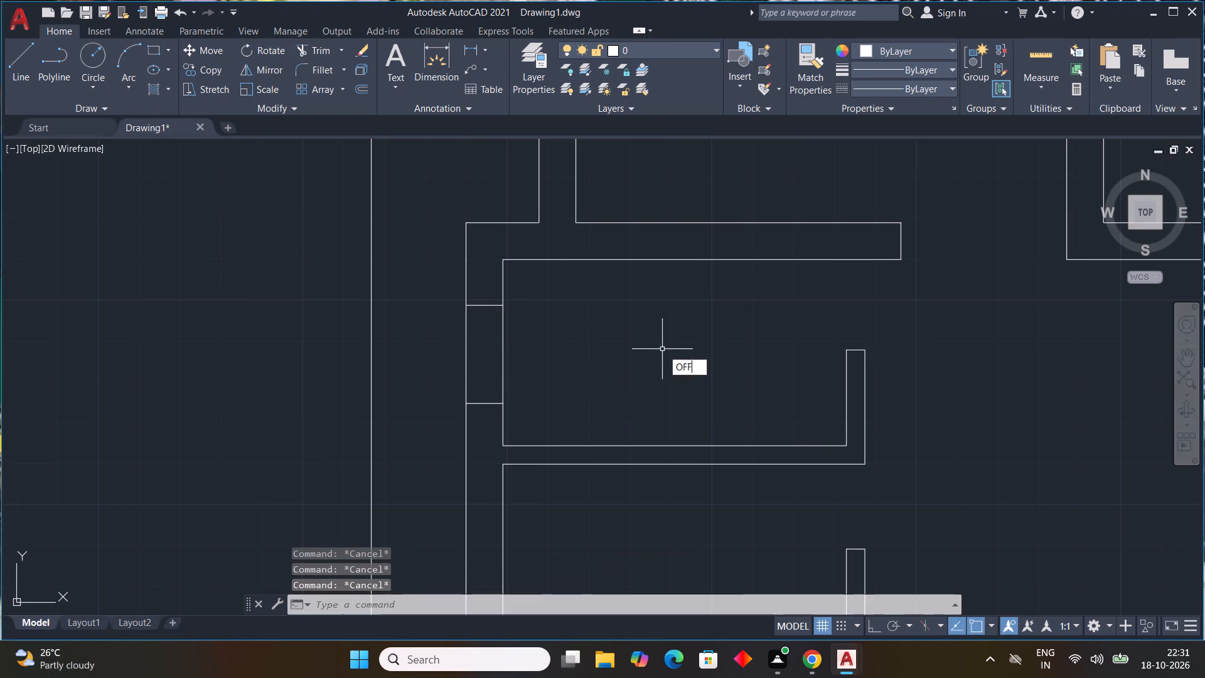
{"action": "key", "text": "space"}
{"action": "type", "text": "3\""}
{"action": "key", "text": "Return"}
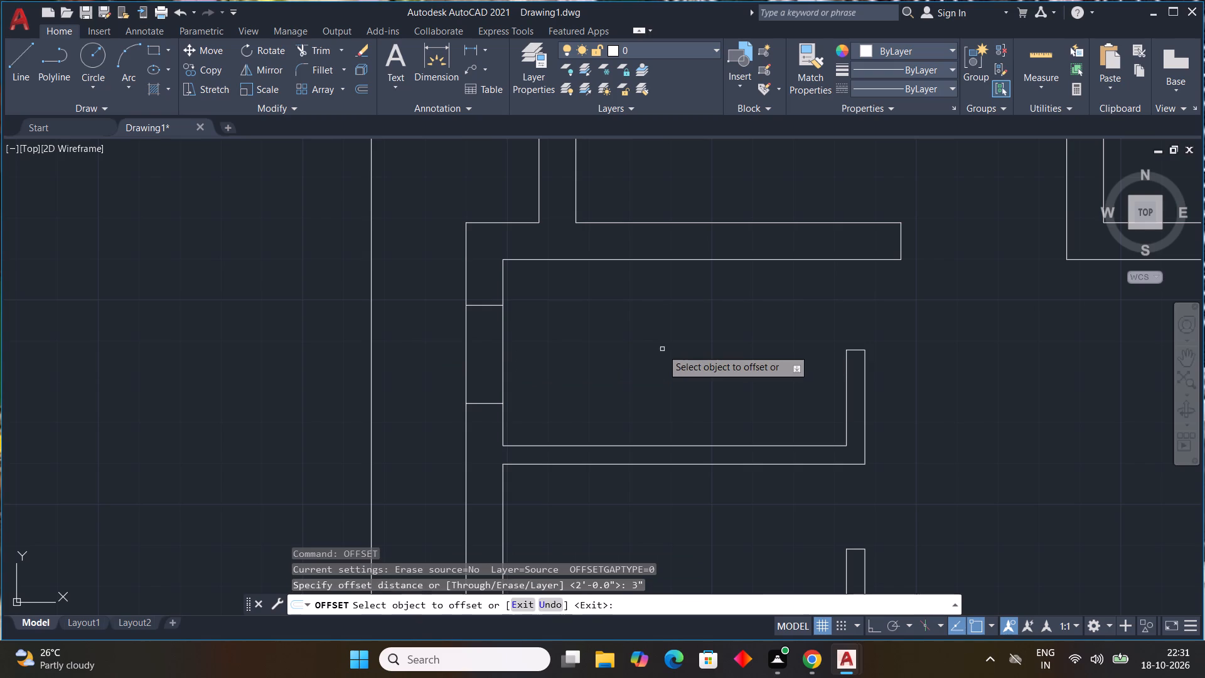
{"action": "left_click", "coordinate": [503, 334]}
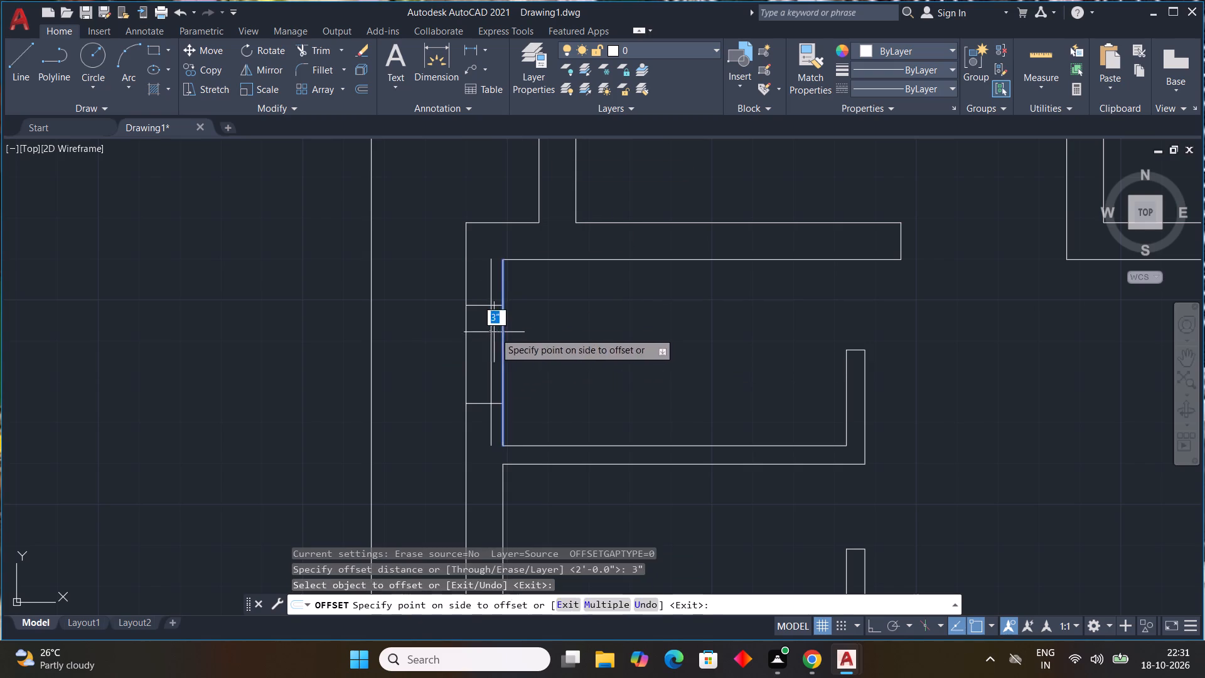
{"action": "left_click", "coordinate": [491, 331]}
{"action": "left_click", "coordinate": [489, 331]}
{"action": "left_click", "coordinate": [483, 327]}
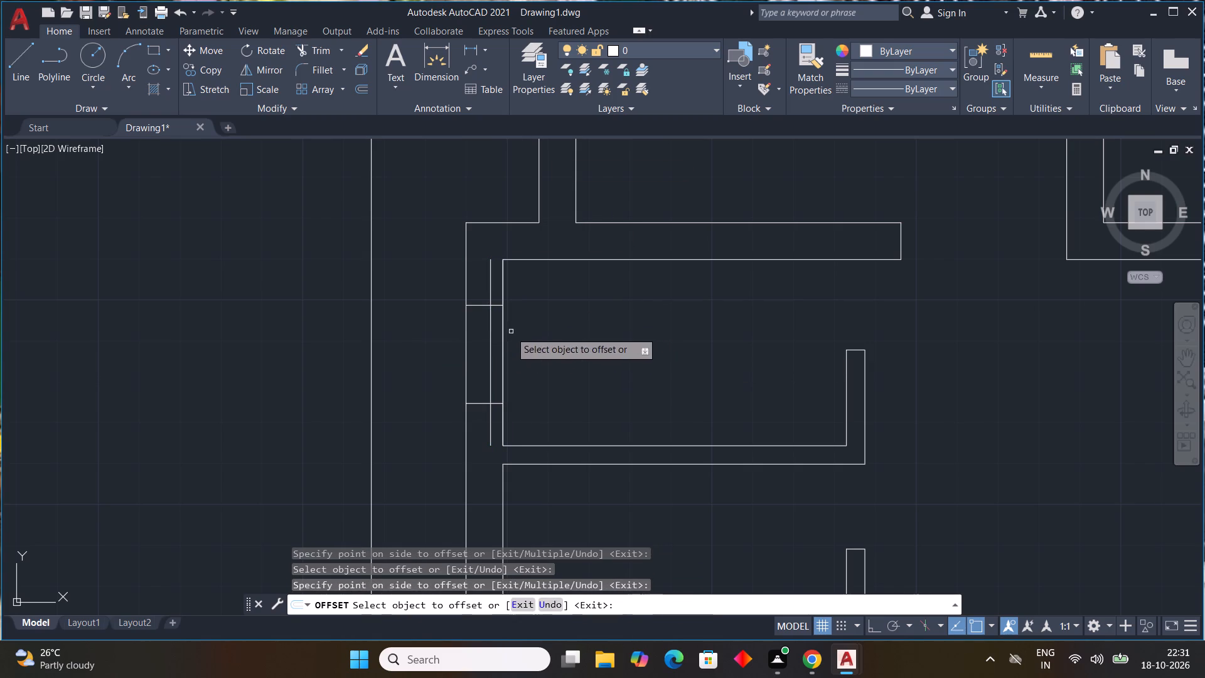
{"action": "key", "text": "ctrl+z"}
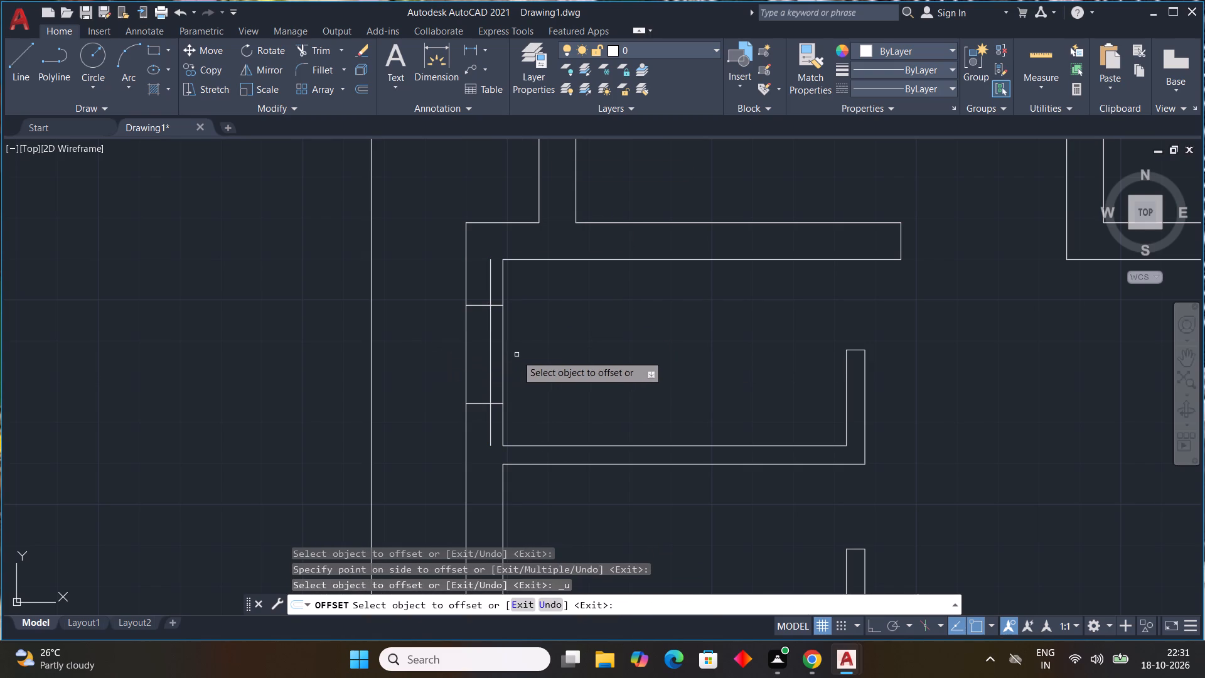
{"action": "left_click", "coordinate": [491, 353]}
{"action": "left_click", "coordinate": [476, 346]}
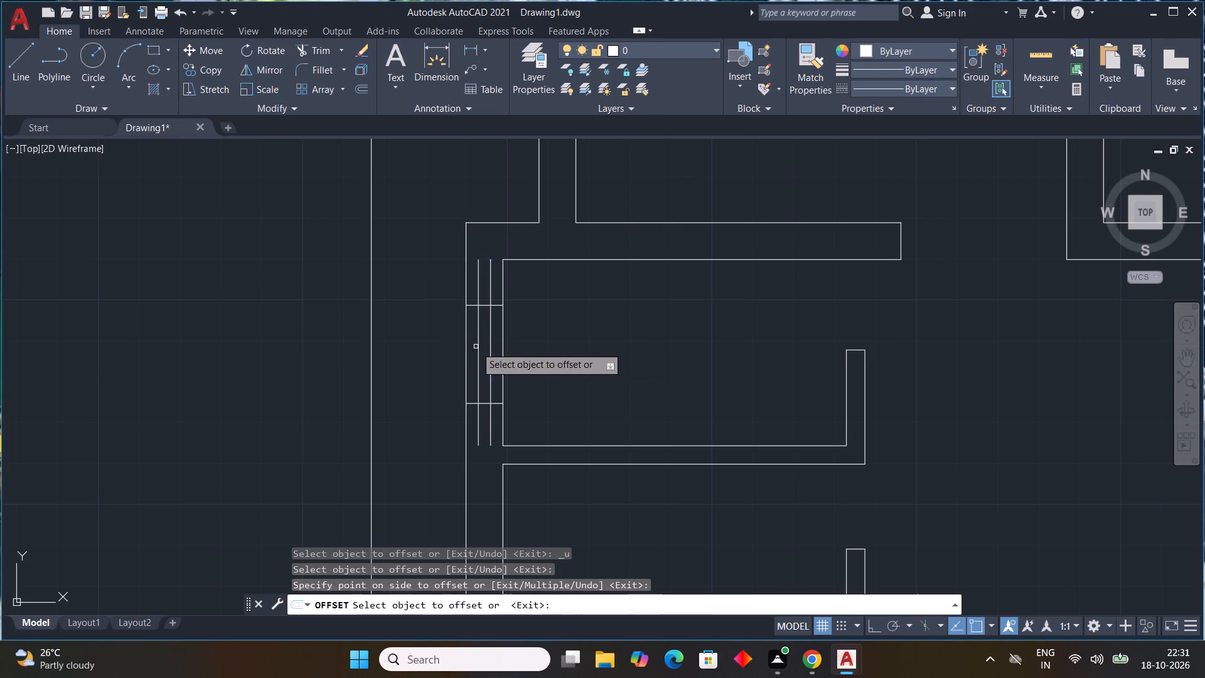
{"action": "key", "text": "Escape"}
{"action": "key", "text": "Escape"}
{"action": "key", "text": "Escape"}
{"action": "key", "text": "Escape"}
{"action": "key", "text": "Escape"}
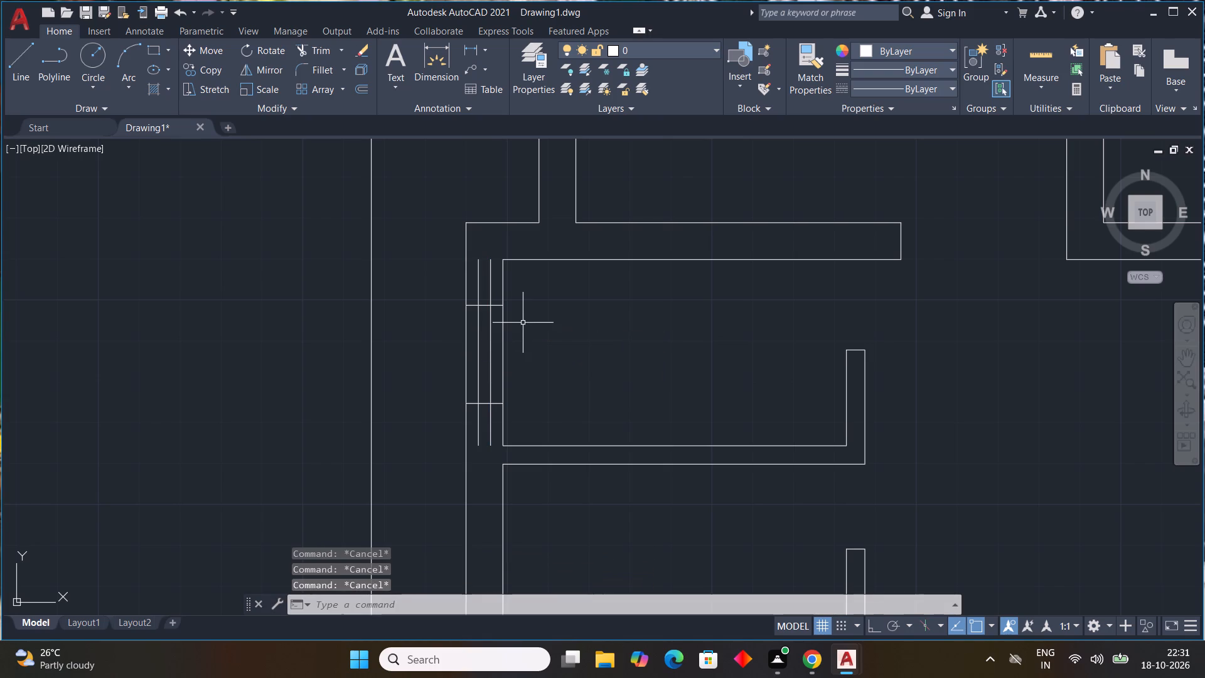
Trim both glazing lines where they extend above and below the two short end lines of the left-wall window.
{"action": "type", "text": "TR"}
{"action": "key", "text": "space"}
{"action": "scroll", "coordinate": [486, 281], "scroll_direction": "up", "scroll_amount": 2}
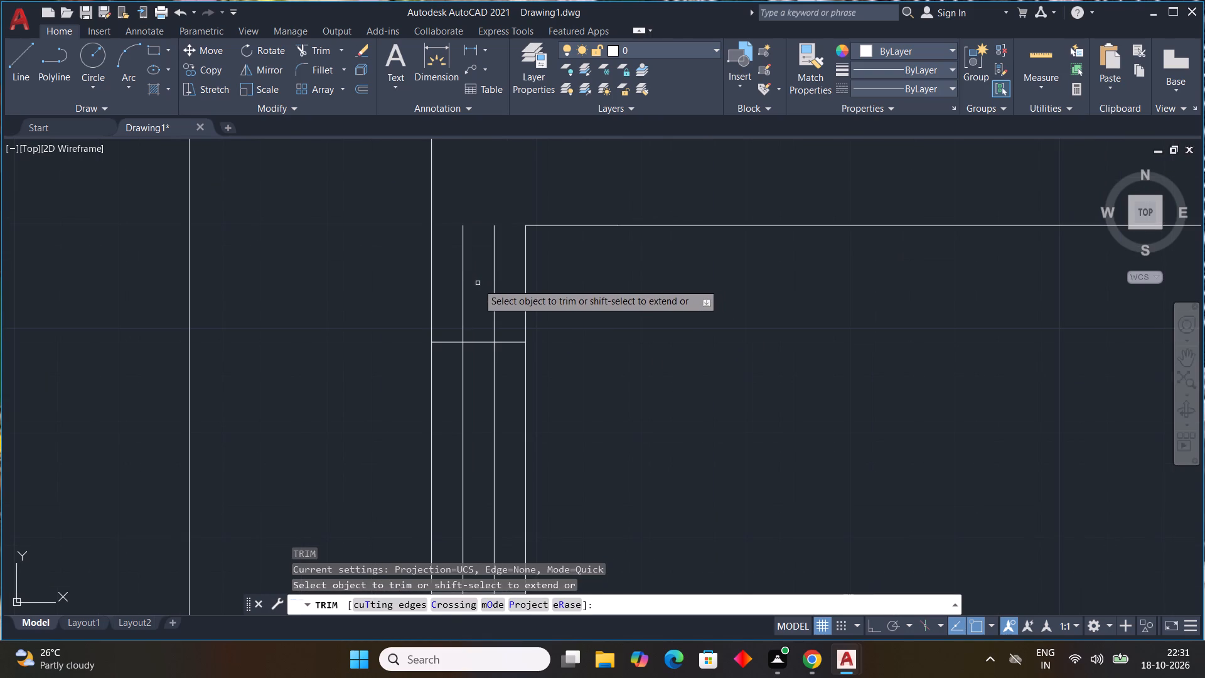
{"action": "left_click_drag", "start_coordinate": [458, 285], "coordinate": [489, 291]}
{"action": "left_click_drag", "start_coordinate": [501, 289], "coordinate": [493, 288]}
{"action": "left_click", "coordinate": [488, 284]}
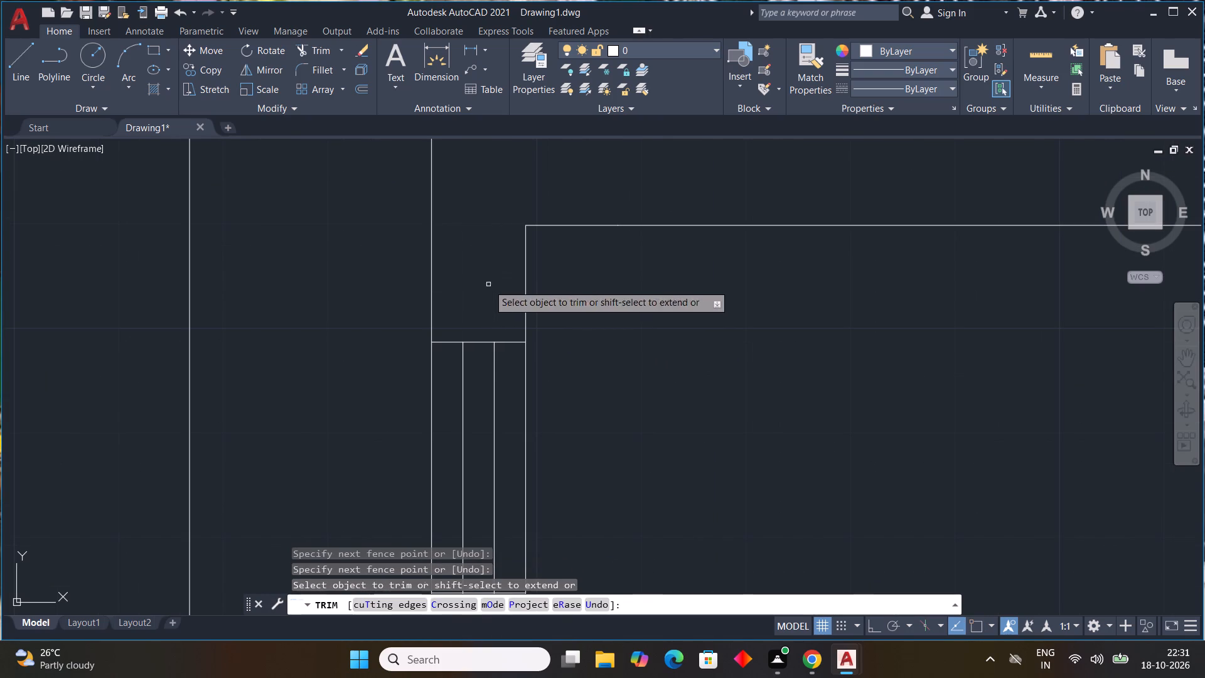
{"action": "scroll", "coordinate": [495, 366], "scroll_direction": "down", "scroll_amount": 3}
{"action": "scroll", "coordinate": [489, 448], "scroll_direction": "up", "scroll_amount": 3}
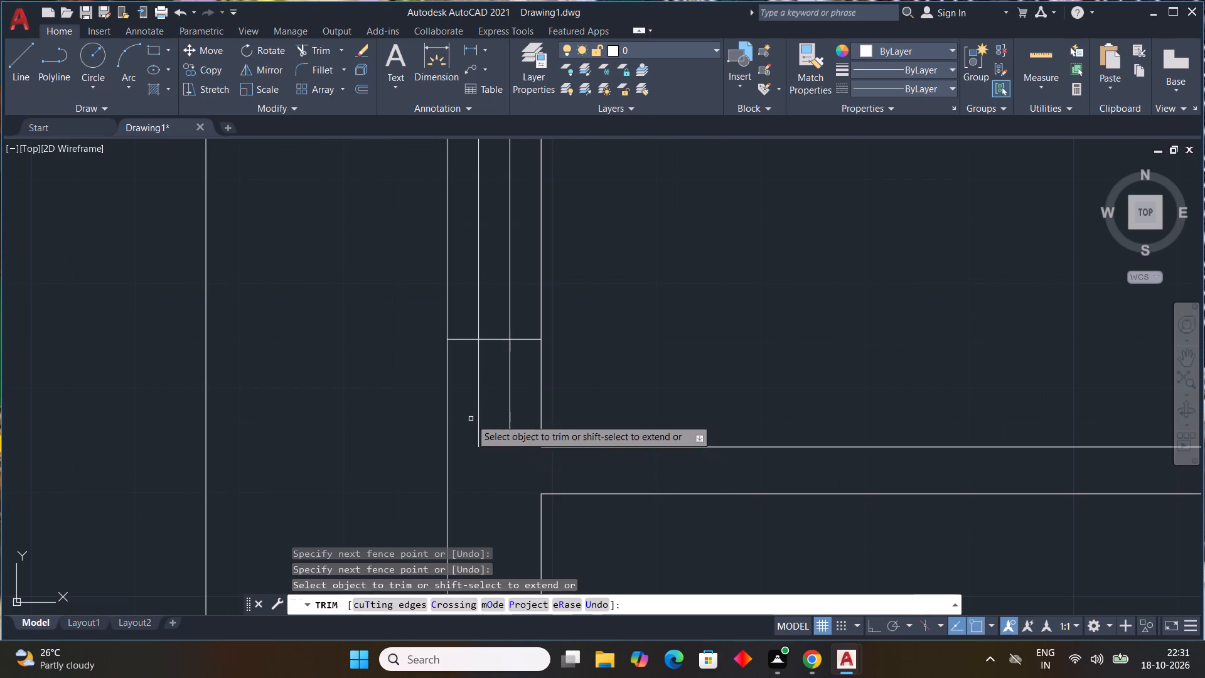
{"action": "left_click_drag", "start_coordinate": [471, 419], "coordinate": [518, 417]}
{"action": "key", "text": "Escape"}
{"action": "key", "text": "Escape"}
{"action": "key", "text": "Escape"}
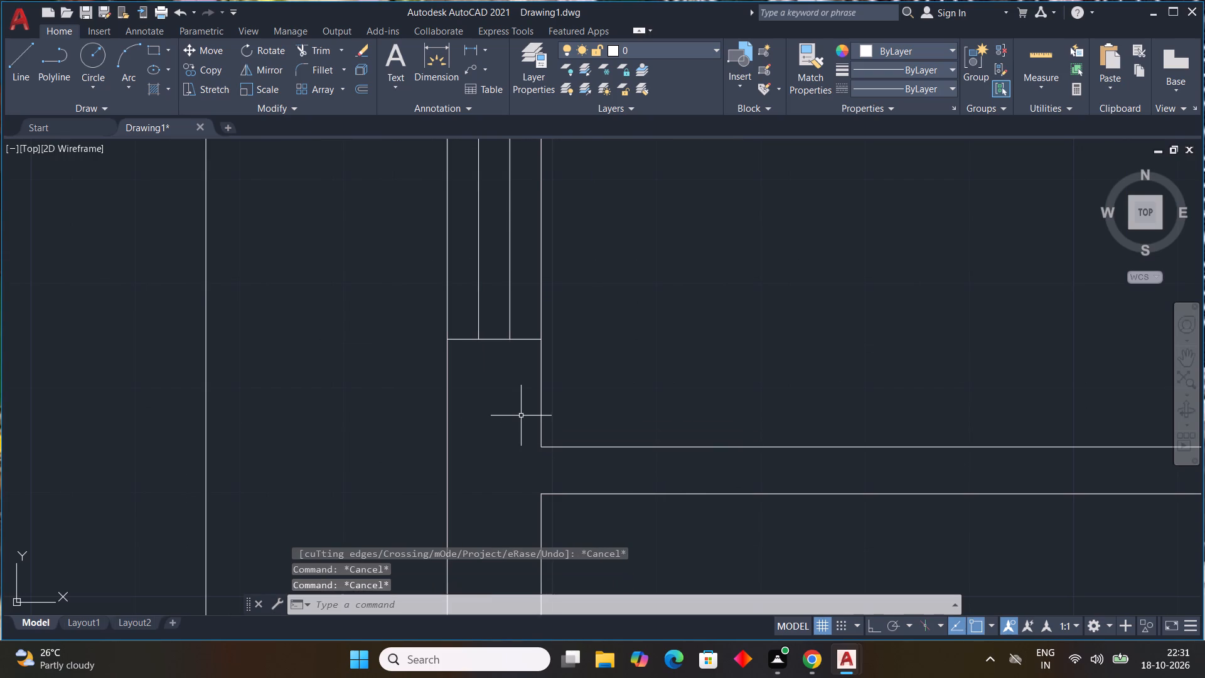
Copy the four-line window in the top middle room's outer wall to the bottom wall of the lower-left room, using its lower-left corner as base point.
{"action": "scroll", "coordinate": [557, 389], "scroll_direction": "down", "scroll_amount": 2}
{"action": "middle_click", "coordinate": [628, 355]}
{"action": "scroll", "coordinate": [628, 355], "scroll_direction": "down", "scroll_amount": 1}
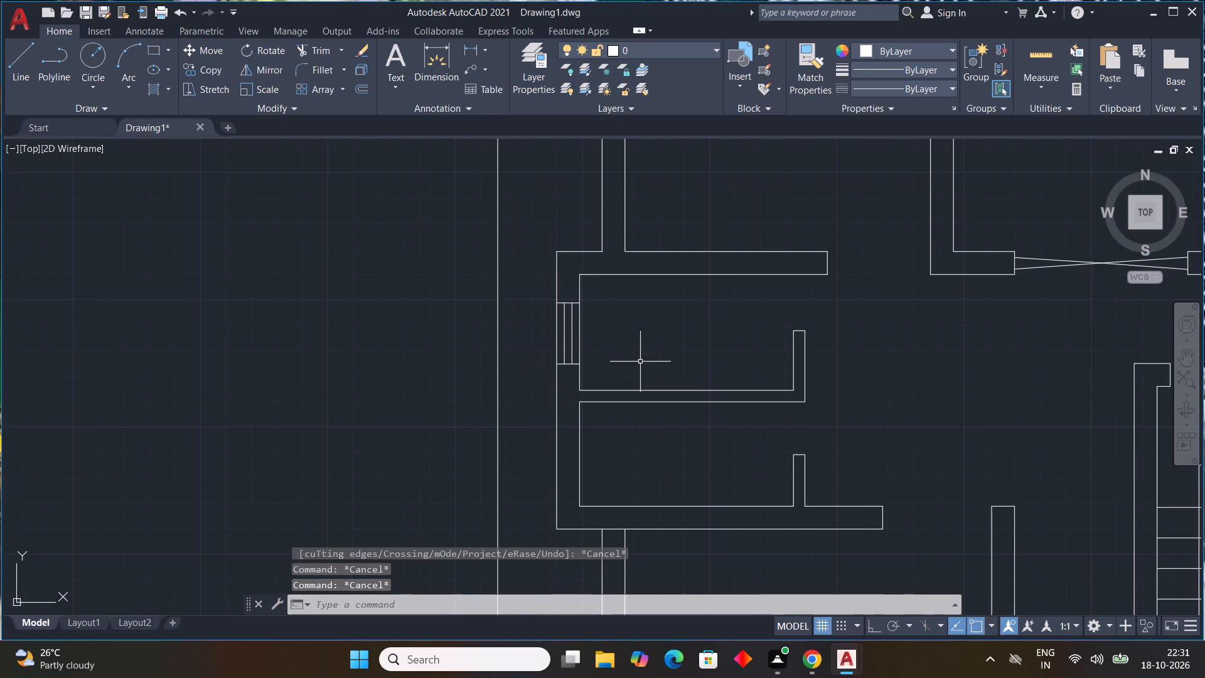
{"action": "scroll", "coordinate": [654, 365], "scroll_direction": "down", "scroll_amount": 2}
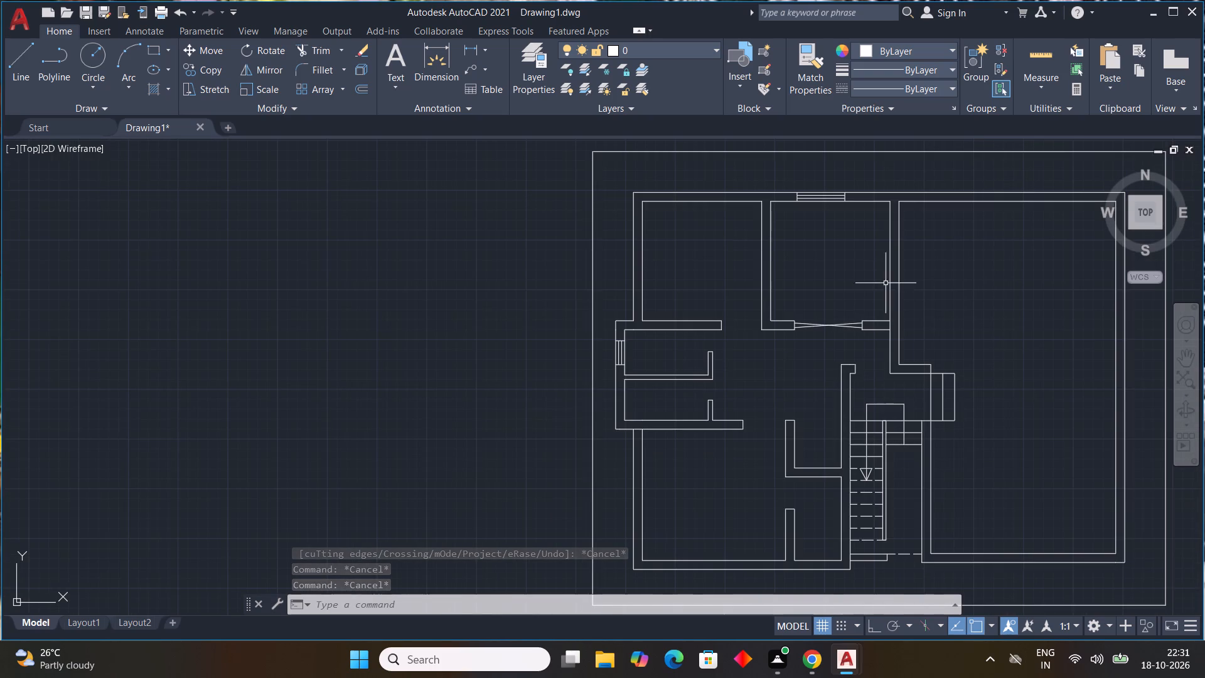
{"action": "scroll", "coordinate": [882, 188], "scroll_direction": "up", "scroll_amount": 2}
{"action": "middle_click_drag", "start_coordinate": [882, 188], "coordinate": [883, 194]}
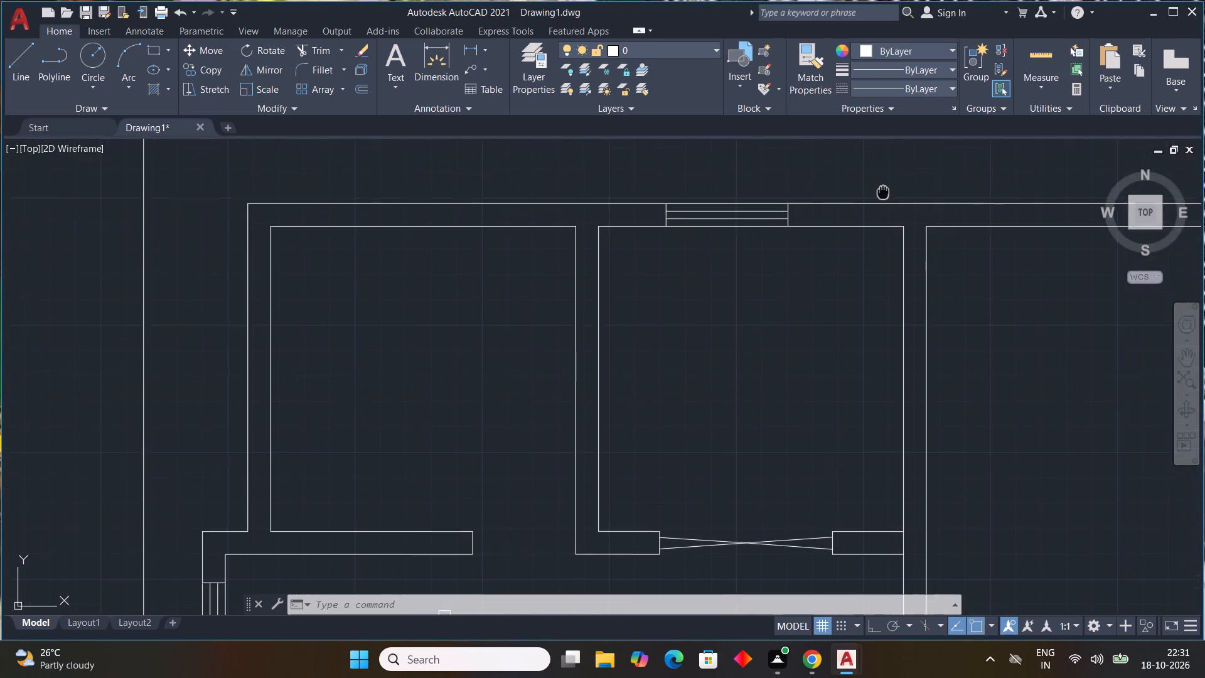
{"action": "middle_click_drag", "start_coordinate": [883, 194], "coordinate": [906, 233]}
{"action": "scroll", "coordinate": [843, 257], "scroll_direction": "up", "scroll_amount": 3}
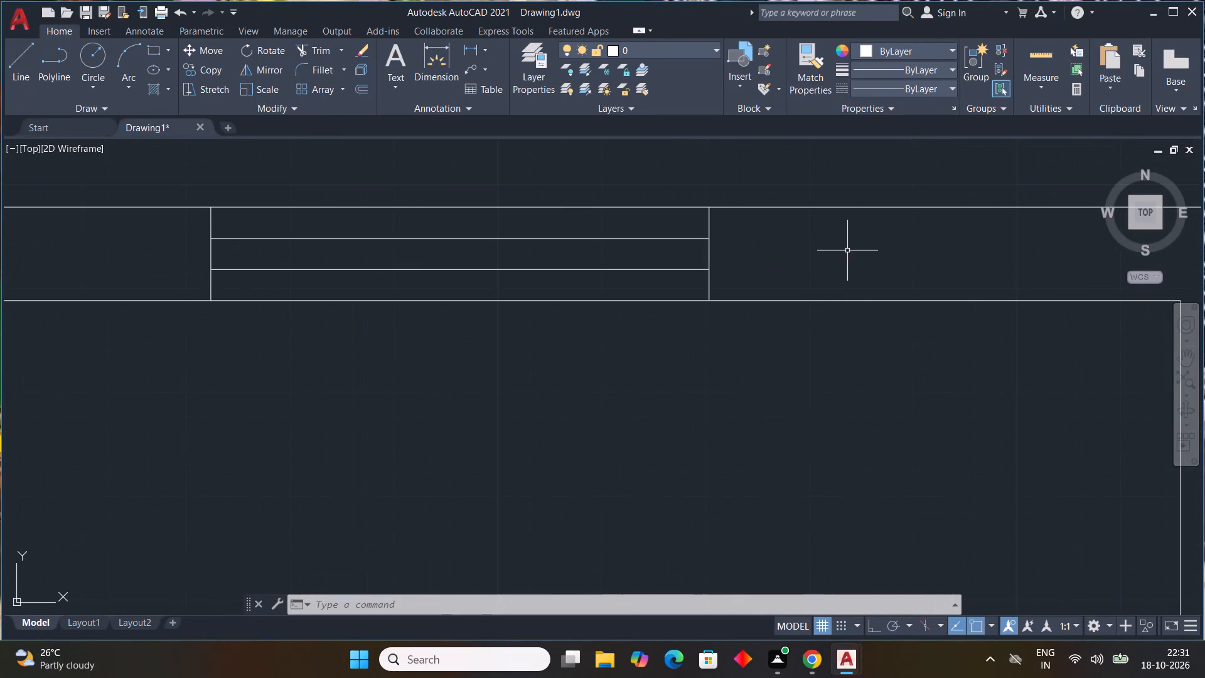
{"action": "middle_click_drag", "start_coordinate": [849, 250], "coordinate": [1006, 254]}
{"action": "left_click_drag", "start_coordinate": [896, 231], "coordinate": [849, 244]}
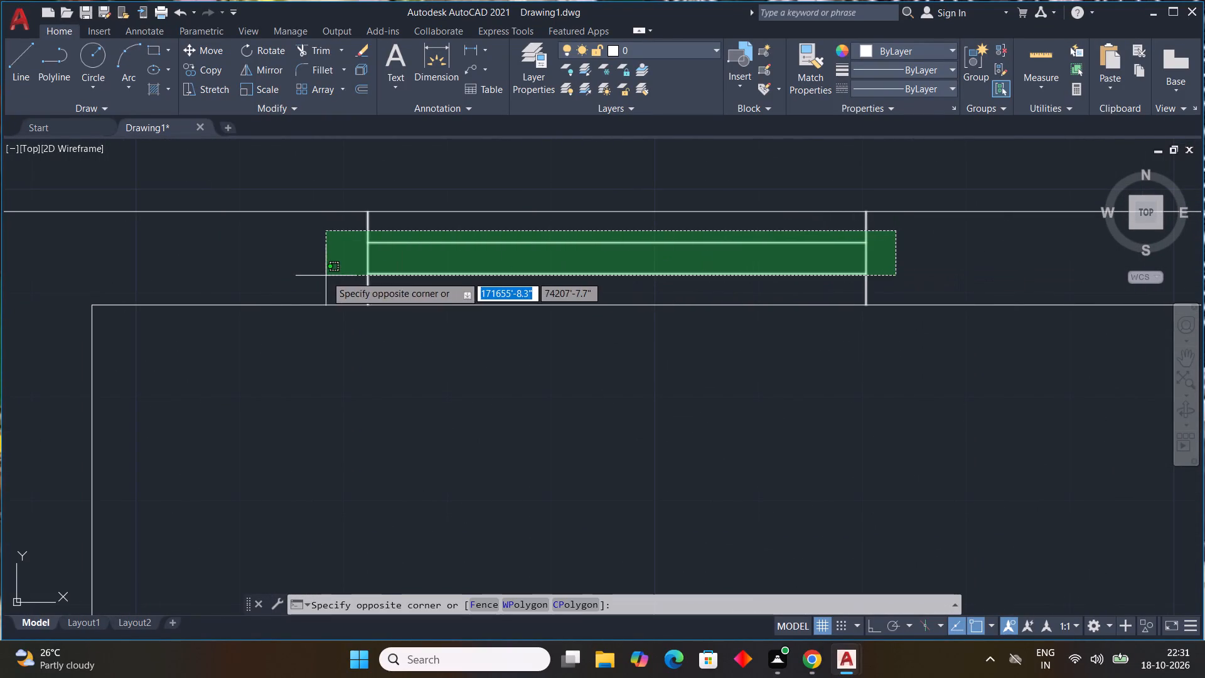
{"action": "left_click", "coordinate": [321, 276]}
{"action": "key", "text": "c"}
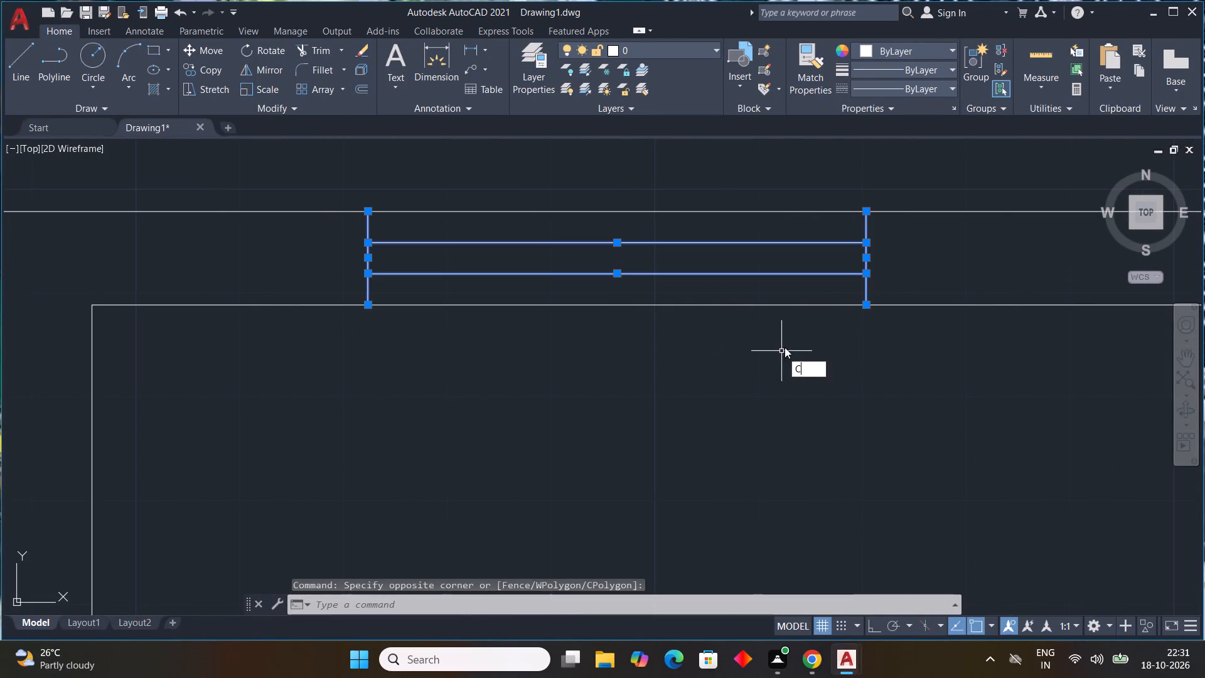
{"action": "key", "text": "o"}
{"action": "key", "text": "space"}
{"action": "left_click", "coordinate": [366, 304]}
{"action": "scroll", "coordinate": [383, 470], "scroll_direction": "down", "scroll_amount": 2}
{"action": "middle_click_drag", "start_coordinate": [419, 446], "coordinate": [570, 353]}
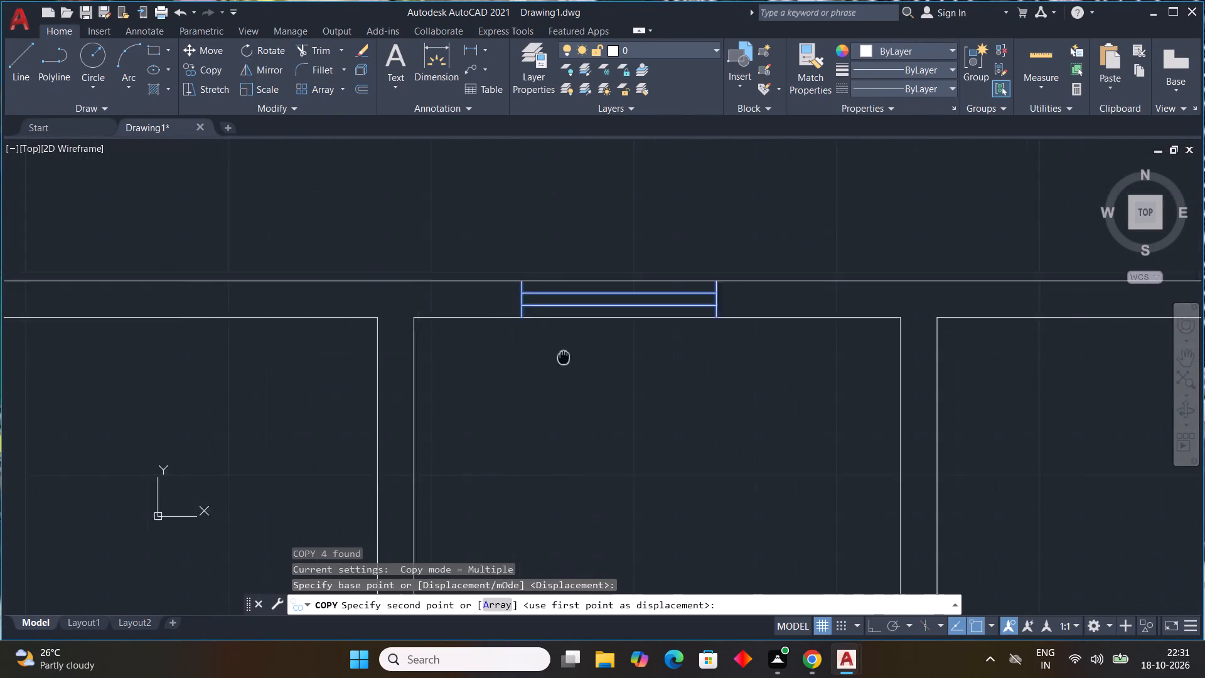
{"action": "middle_click_drag", "start_coordinate": [570, 353], "coordinate": [732, 272]}
{"action": "middle_click_drag", "start_coordinate": [583, 469], "coordinate": [591, 364]}
{"action": "scroll", "coordinate": [592, 460], "scroll_direction": "down", "scroll_amount": 3}
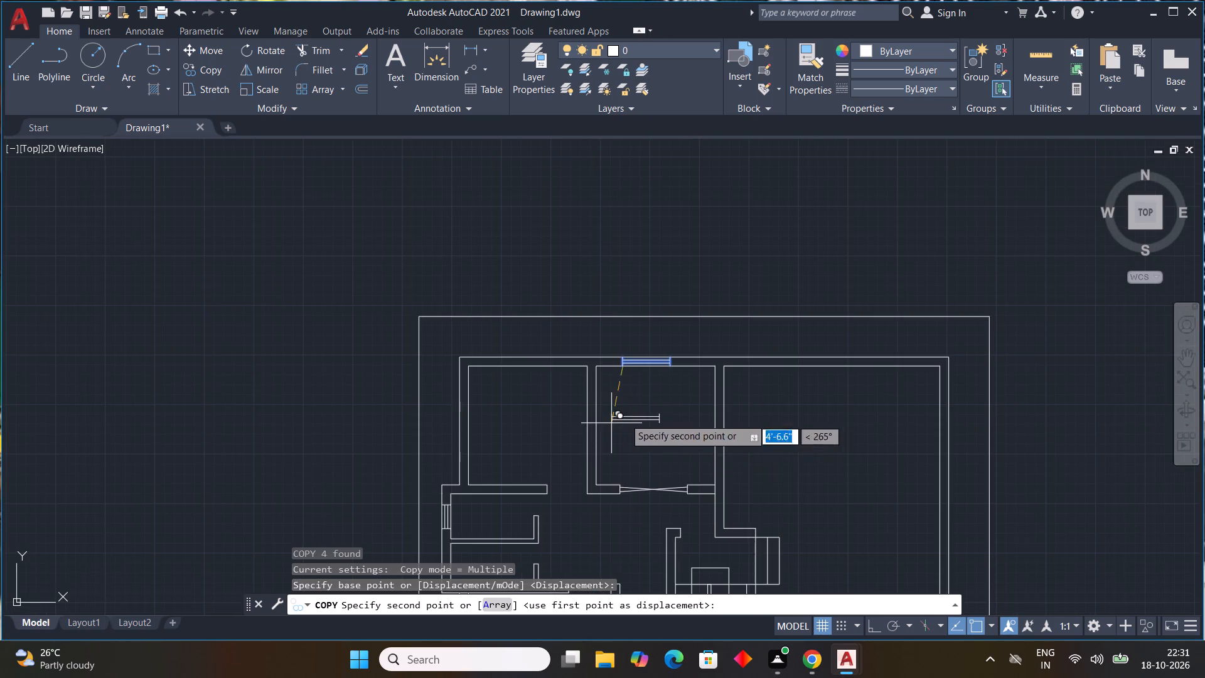
{"action": "middle_click_drag", "start_coordinate": [563, 520], "coordinate": [710, 199]}
{"action": "scroll", "coordinate": [659, 412], "scroll_direction": "up", "scroll_amount": 2}
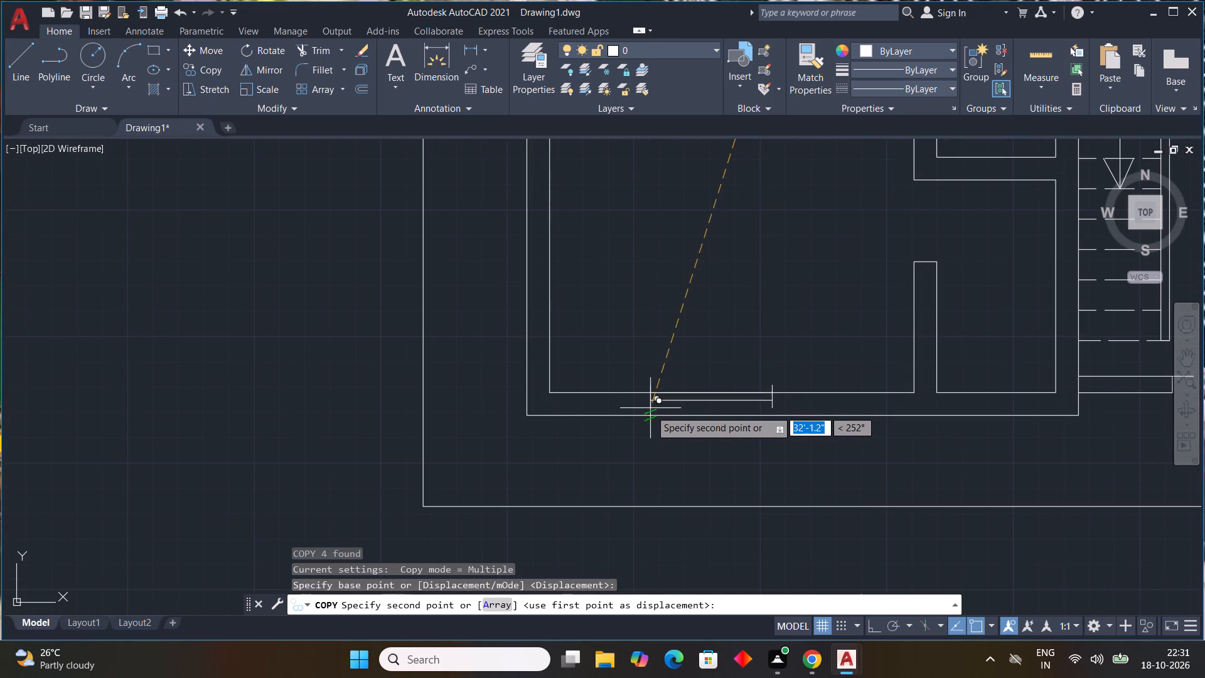
{"action": "left_click", "coordinate": [641, 417]}
Place another copy of the window in the top wall of the upper-left room.
{"action": "middle_click_drag", "start_coordinate": [765, 316], "coordinate": [765, 317]}
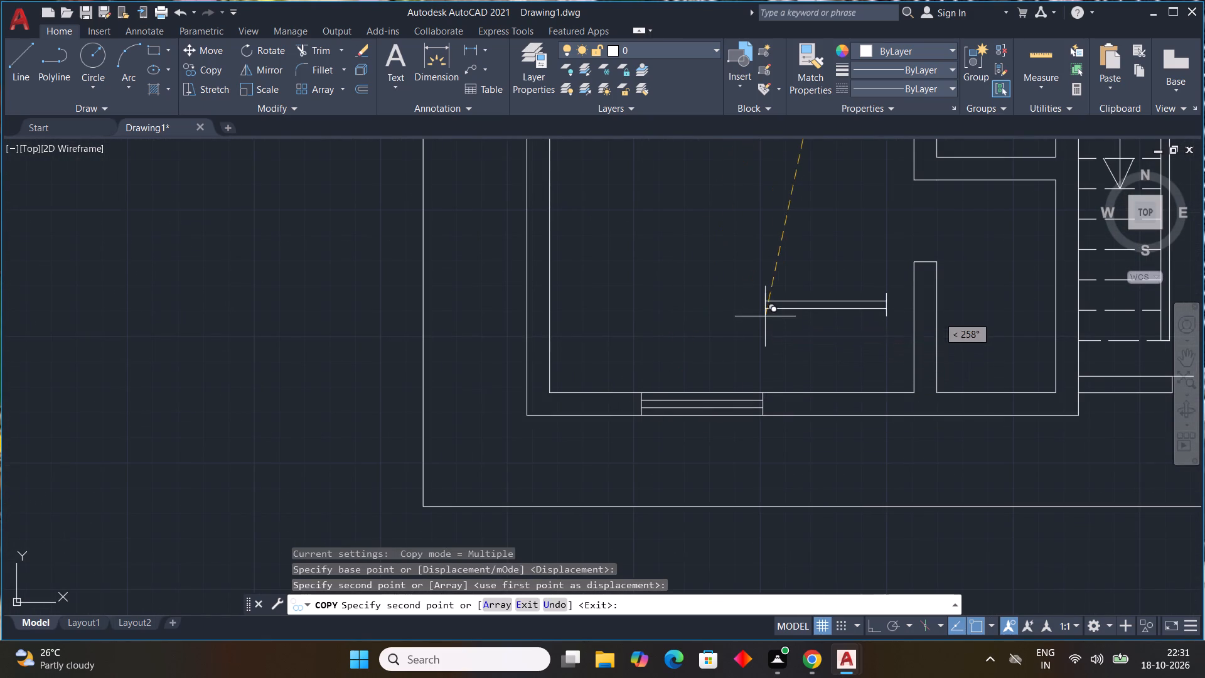
{"action": "middle_click_drag", "start_coordinate": [765, 317], "coordinate": [764, 572]}
{"action": "scroll", "coordinate": [759, 349], "scroll_direction": "down", "scroll_amount": 1}
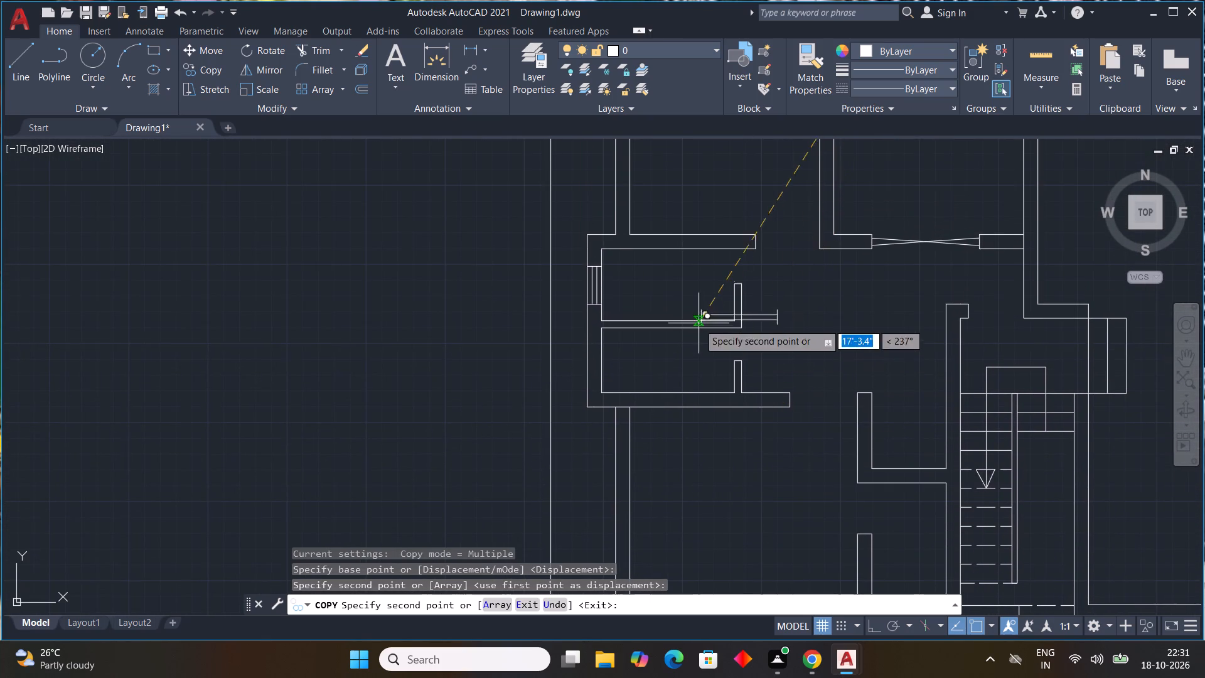
{"action": "middle_click_drag", "start_coordinate": [699, 327], "coordinate": [704, 557]}
{"action": "scroll", "coordinate": [698, 293], "scroll_direction": "up", "scroll_amount": 2}
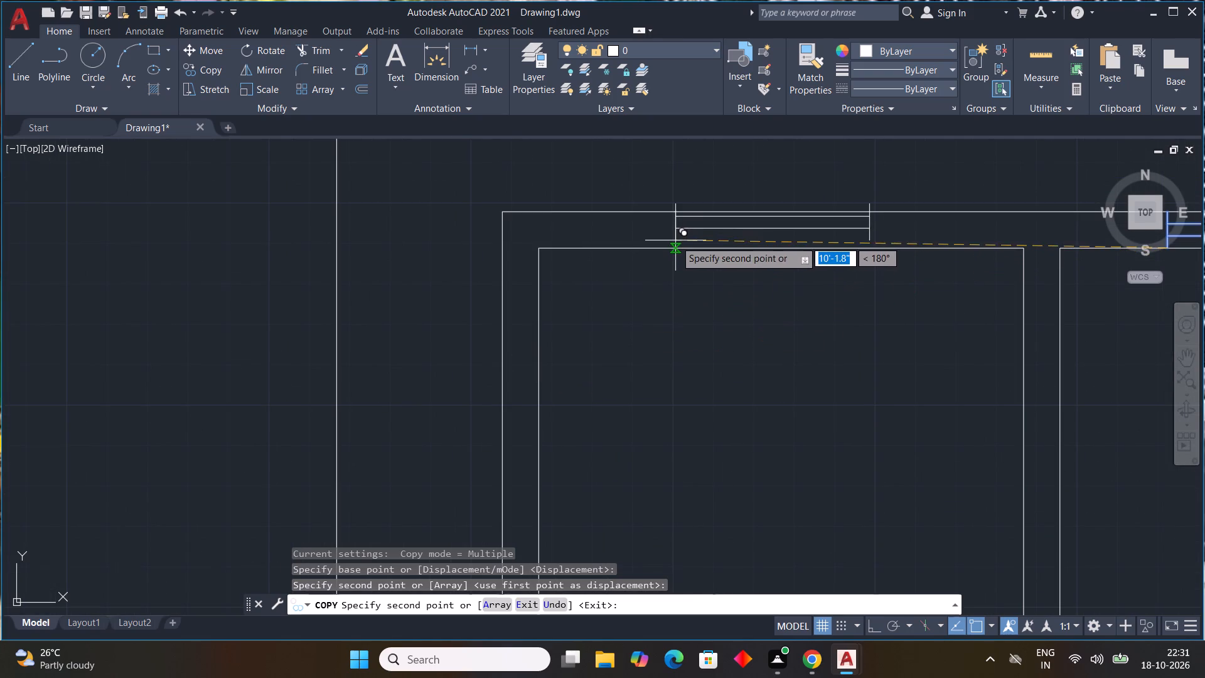
{"action": "left_click", "coordinate": [675, 248]}
Place one more copy of the window in the empty space to the left of the plot boundary and finish copying.
{"action": "scroll", "coordinate": [803, 330], "scroll_direction": "down", "scroll_amount": 1}
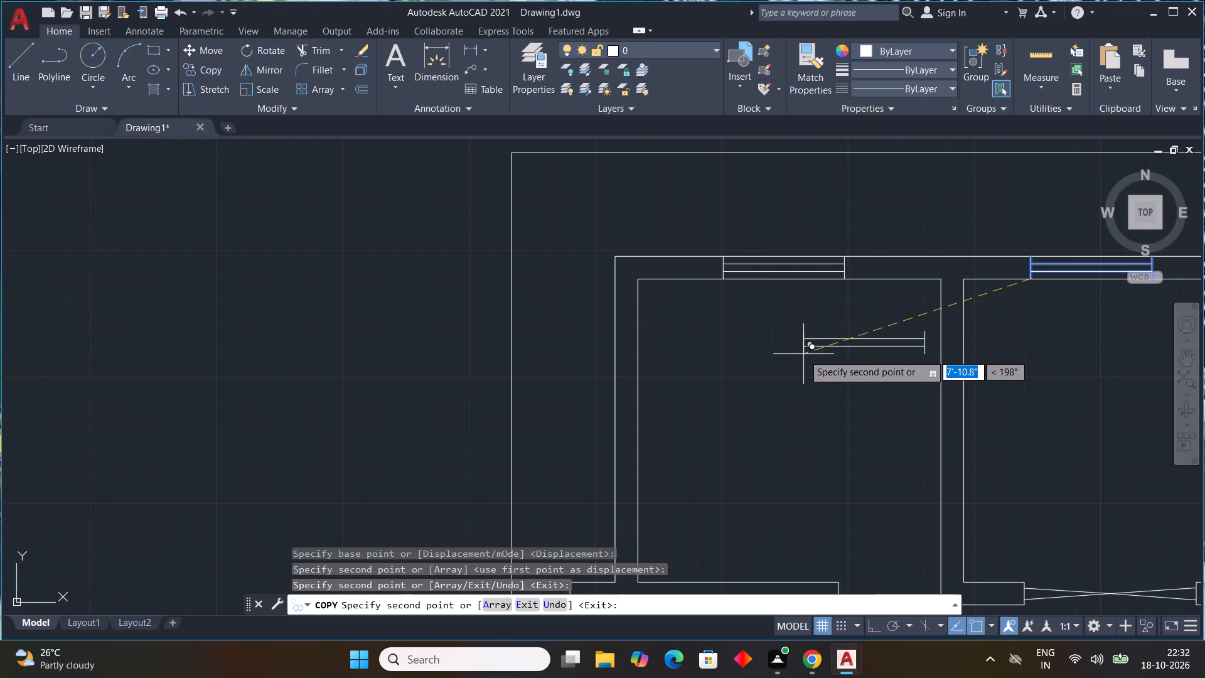
{"action": "scroll", "coordinate": [791, 399], "scroll_direction": "down", "scroll_amount": 2}
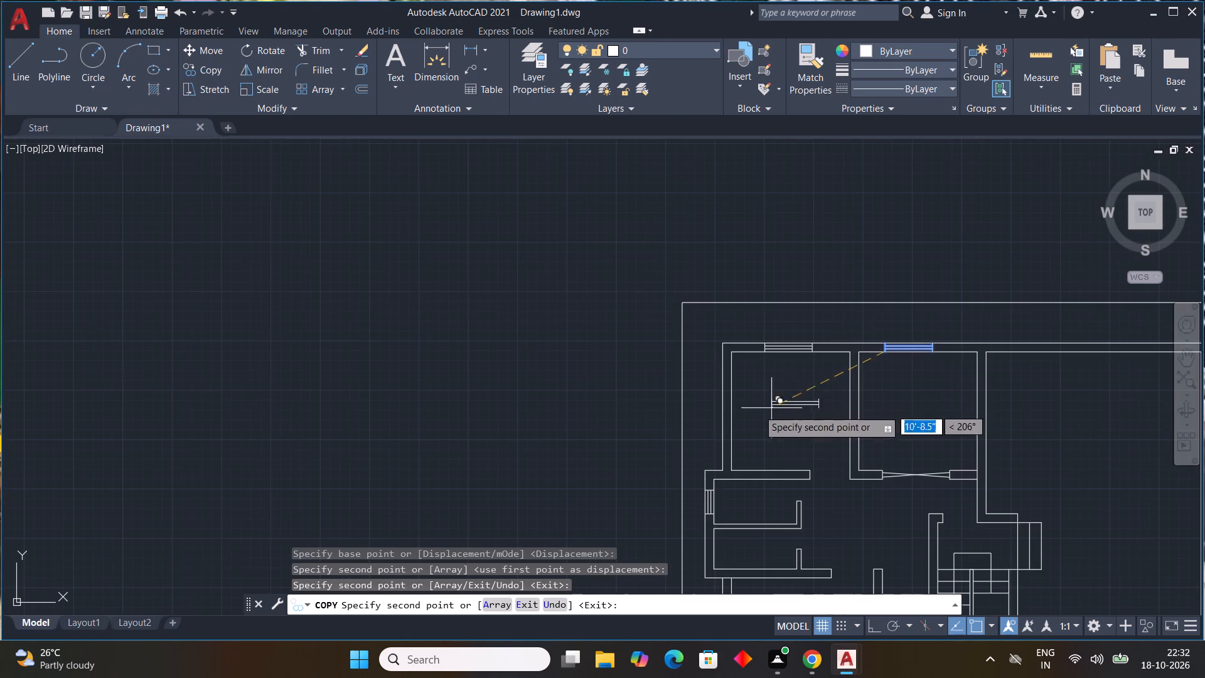
{"action": "middle_click_drag", "start_coordinate": [739, 410], "coordinate": [769, 357]}
{"action": "left_click", "coordinate": [542, 429]}
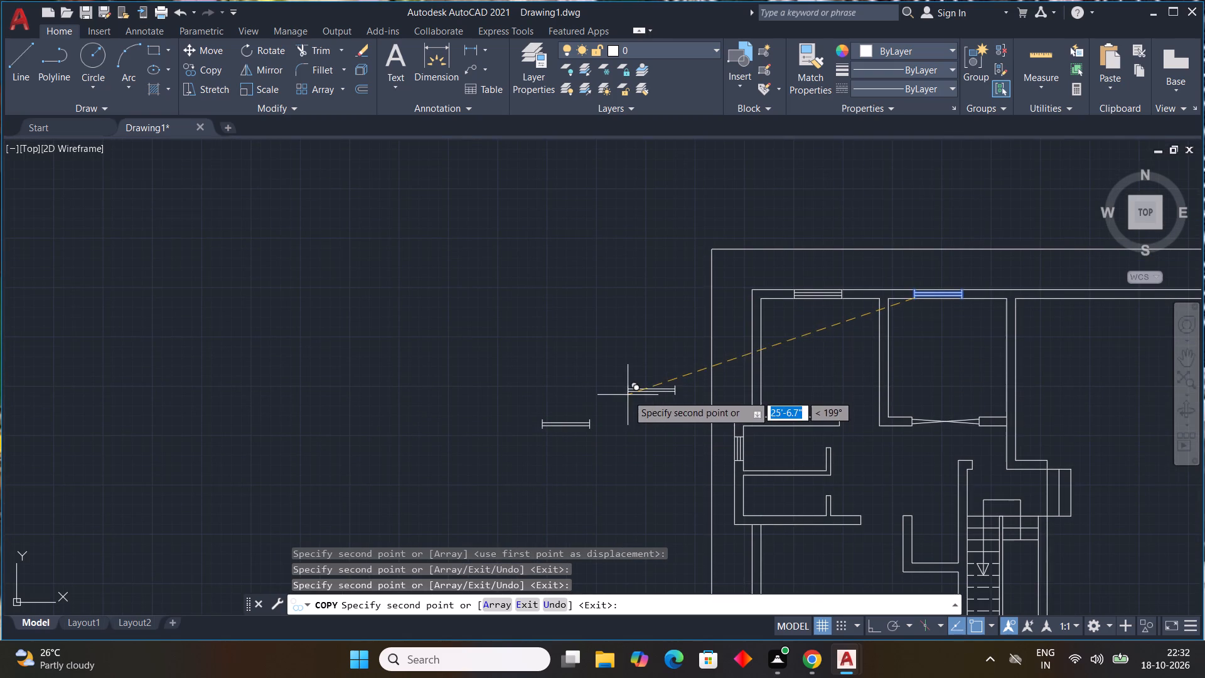
{"action": "key", "text": "Escape"}
Copy the small left-wall window by its lower-left corner into the left wall of the small room directly below.
{"action": "scroll", "coordinate": [783, 463], "scroll_direction": "up", "scroll_amount": 3}
{"action": "middle_click_drag", "start_coordinate": [776, 449], "coordinate": [837, 372]}
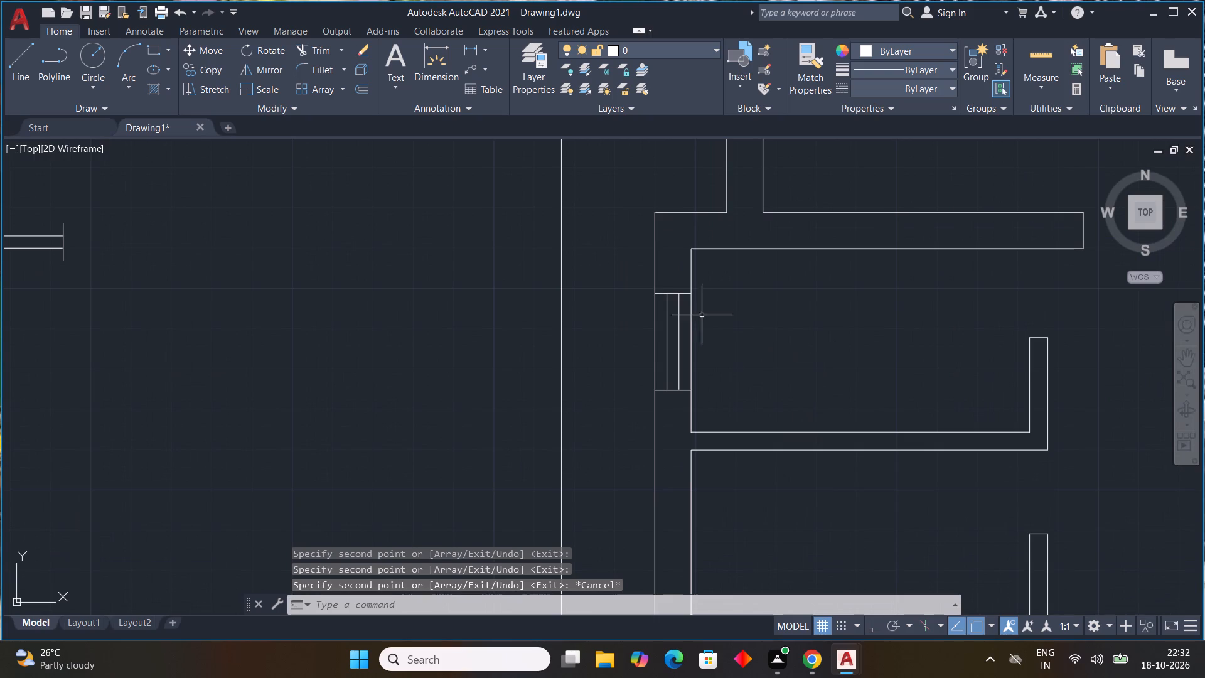
{"action": "left_click", "coordinate": [688, 283]}
{"action": "left_click", "coordinate": [666, 414]}
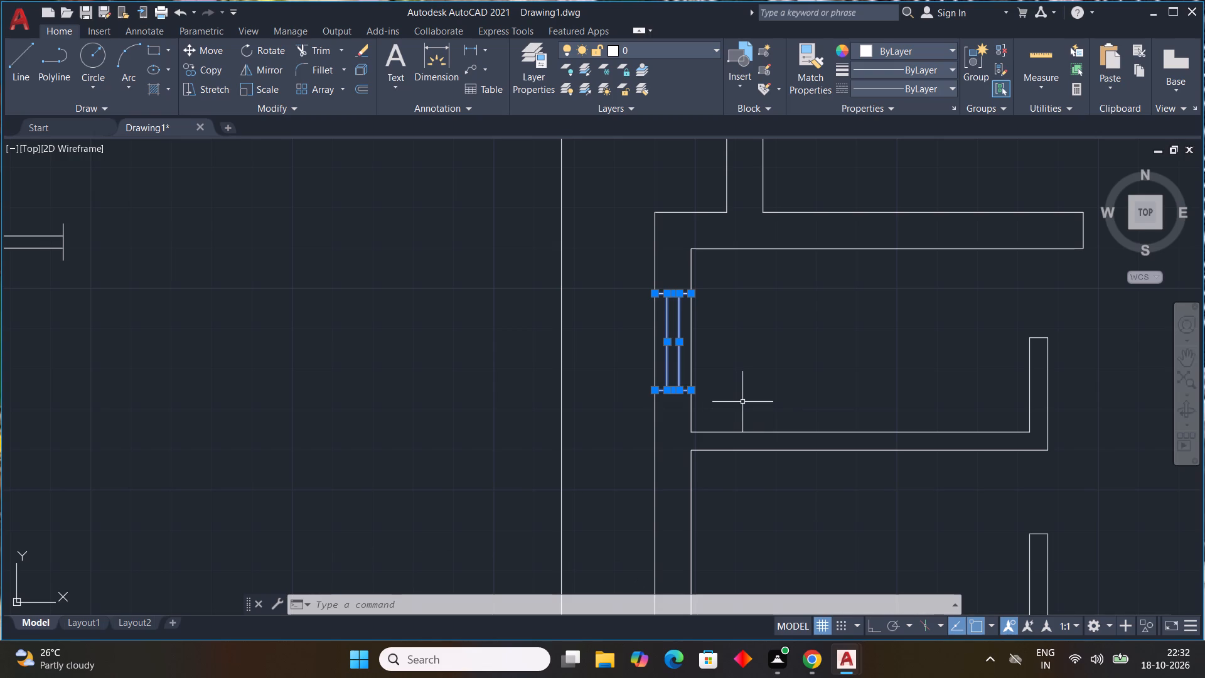
{"action": "key", "text": "c"}
{"action": "key", "text": "o"}
{"action": "key", "text": "space"}
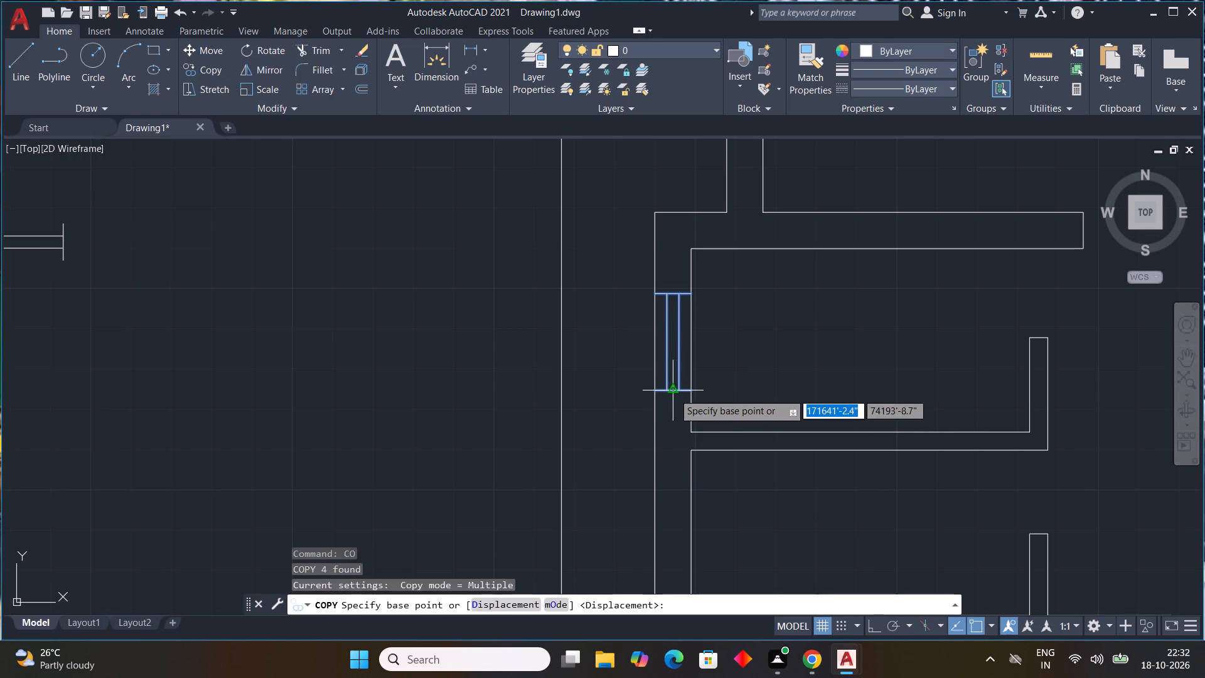
{"action": "scroll", "coordinate": [657, 394], "scroll_direction": "up", "scroll_amount": 2}
{"action": "left_click", "coordinate": [653, 386]}
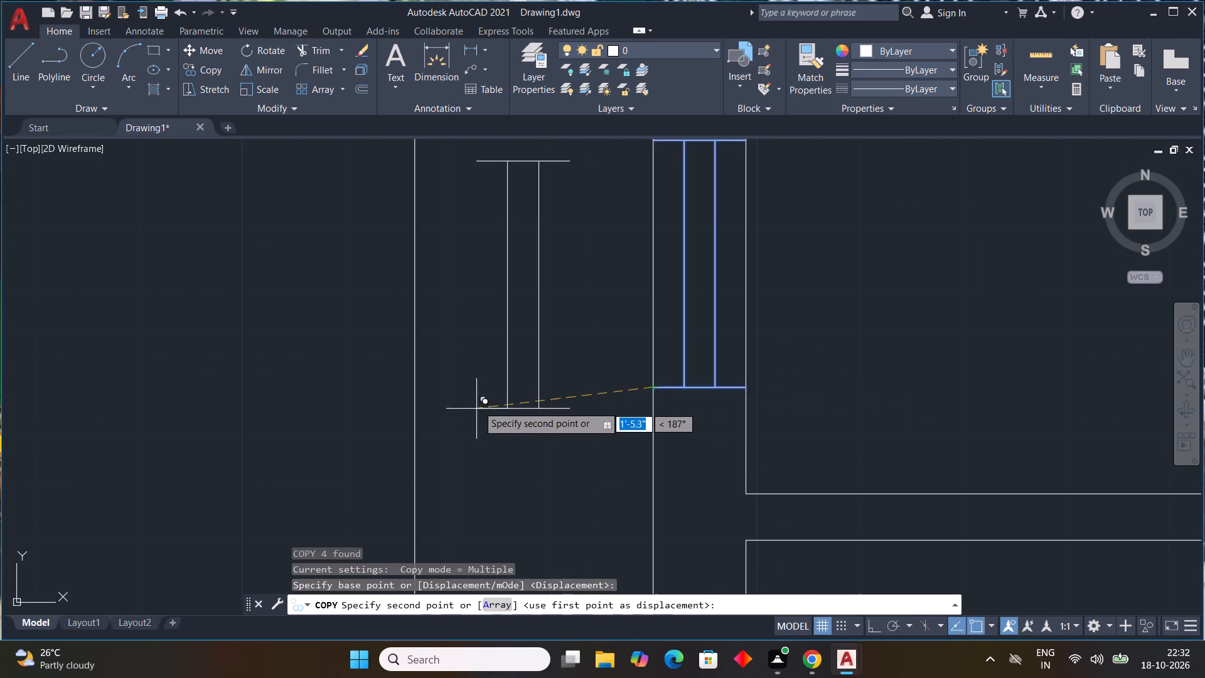
{"action": "scroll", "coordinate": [478, 405], "scroll_direction": "down", "scroll_amount": 5}
{"action": "scroll", "coordinate": [529, 438], "scroll_direction": "up", "scroll_amount": 3}
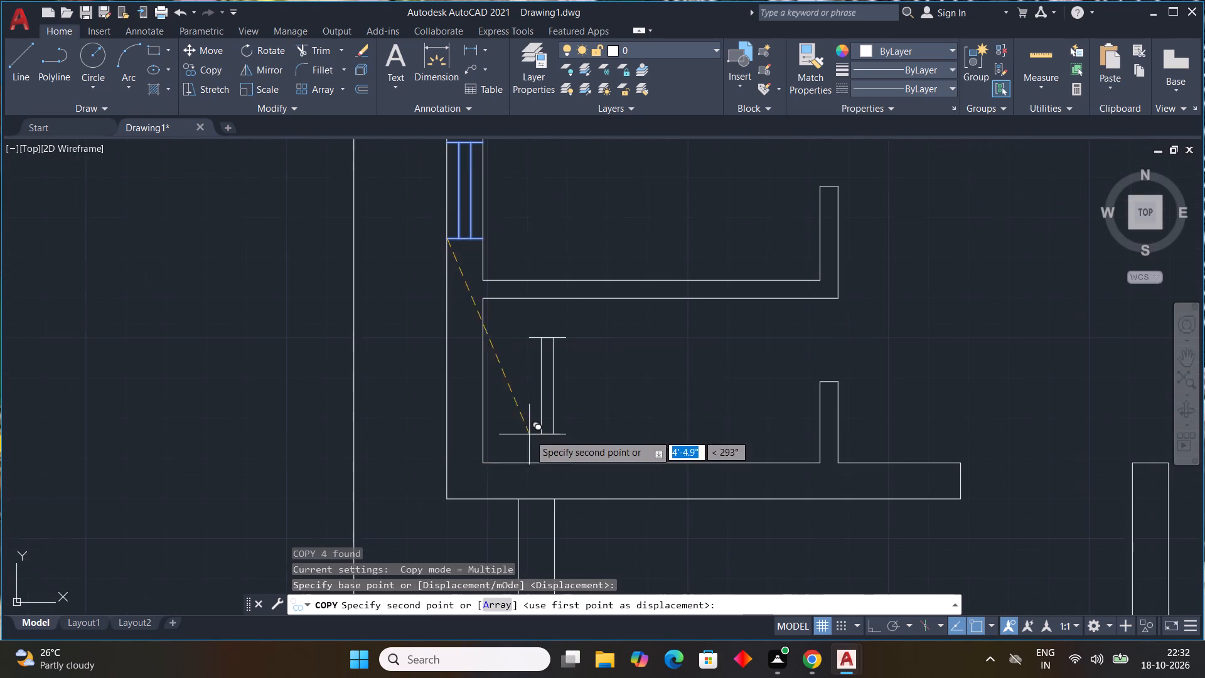
{"action": "left_click", "coordinate": [449, 436]}
Place another copy of the small window in the empty space outside the plot's left boundary and finish copying.
{"action": "scroll", "coordinate": [1058, 444], "scroll_direction": "down", "scroll_amount": 3}
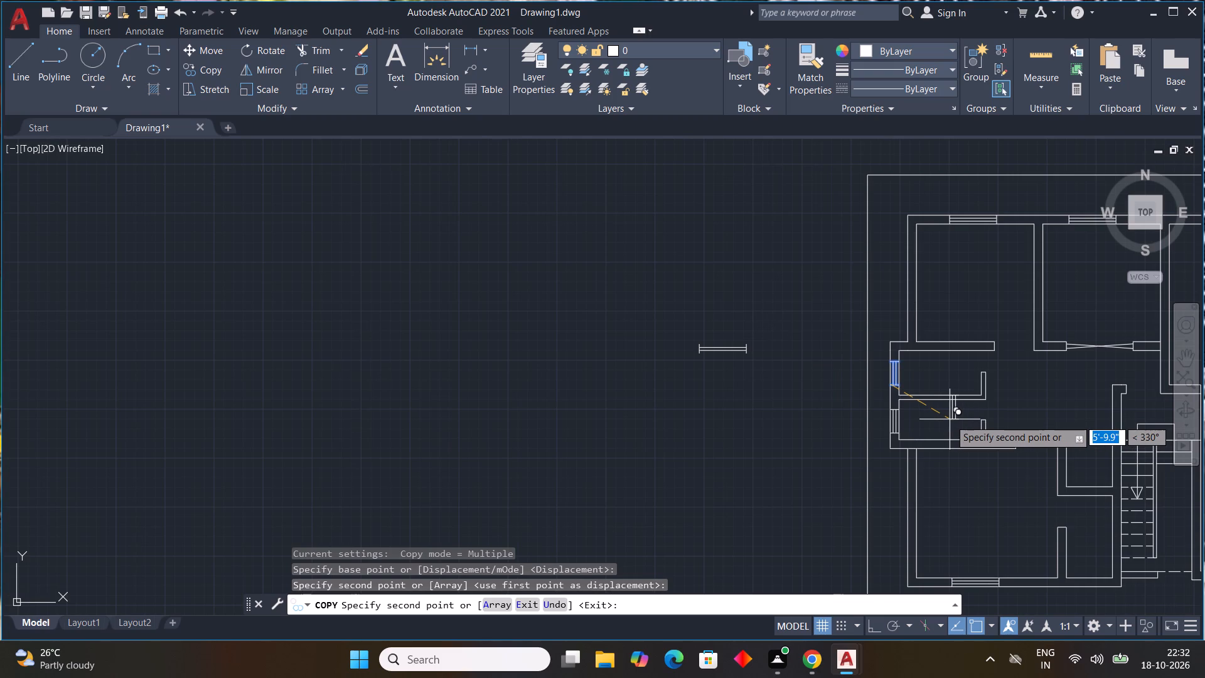
{"action": "scroll", "coordinate": [834, 544], "scroll_direction": "down", "scroll_amount": 1}
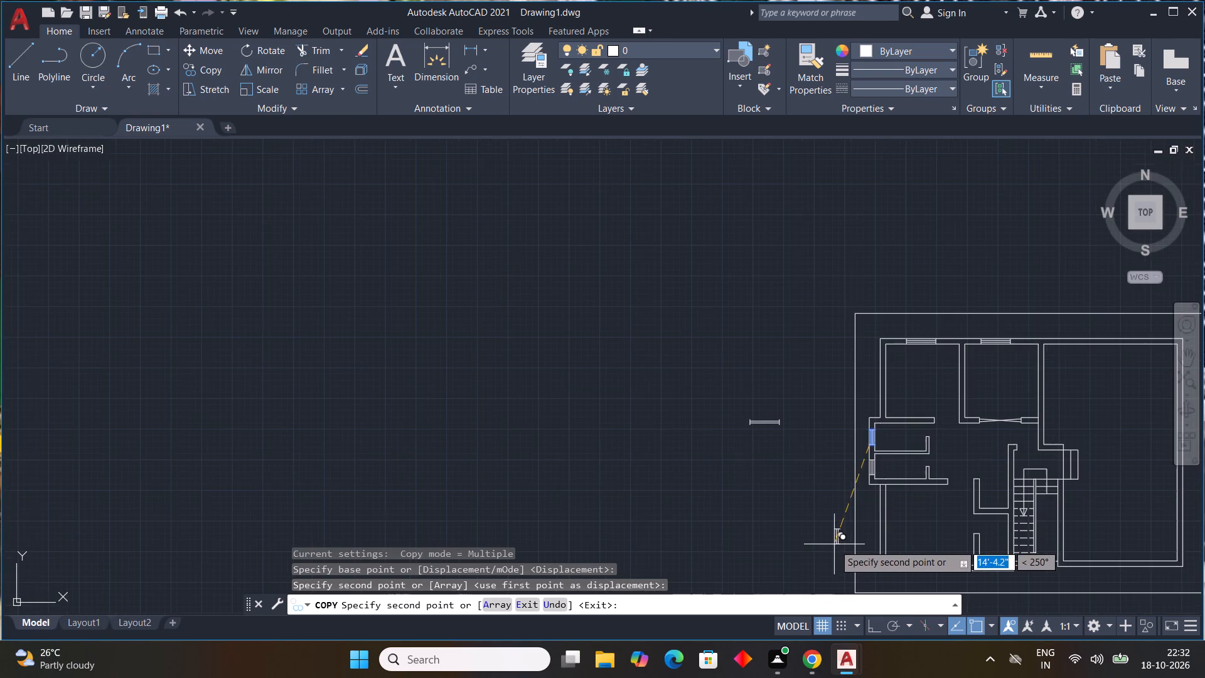
{"action": "middle_click_drag", "start_coordinate": [745, 520], "coordinate": [714, 471]}
{"action": "middle_click", "coordinate": [712, 470]}
{"action": "left_click", "coordinate": [714, 466]}
{"action": "key", "text": "Escape"}
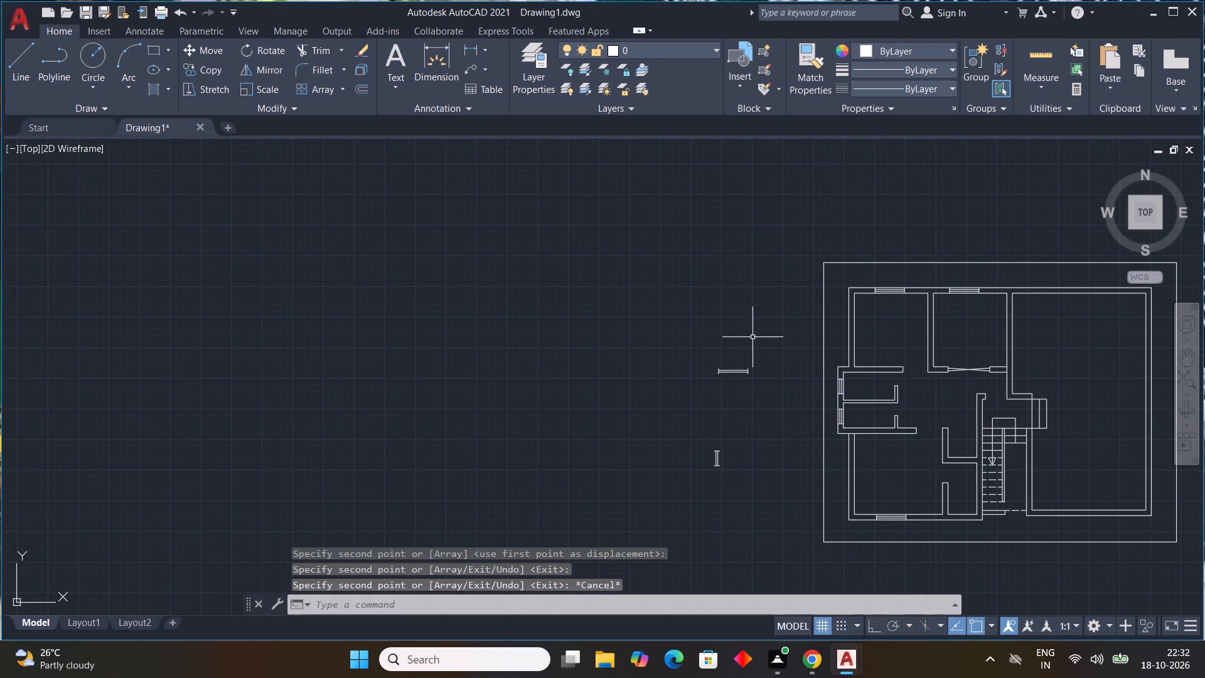
Rotate the spare horizontal window outside the plot by 270° about its right end, with Ortho on, so it stands vertical.
{"action": "left_click_drag", "start_coordinate": [753, 337], "coordinate": [736, 367]}
{"action": "left_click", "coordinate": [672, 395]}
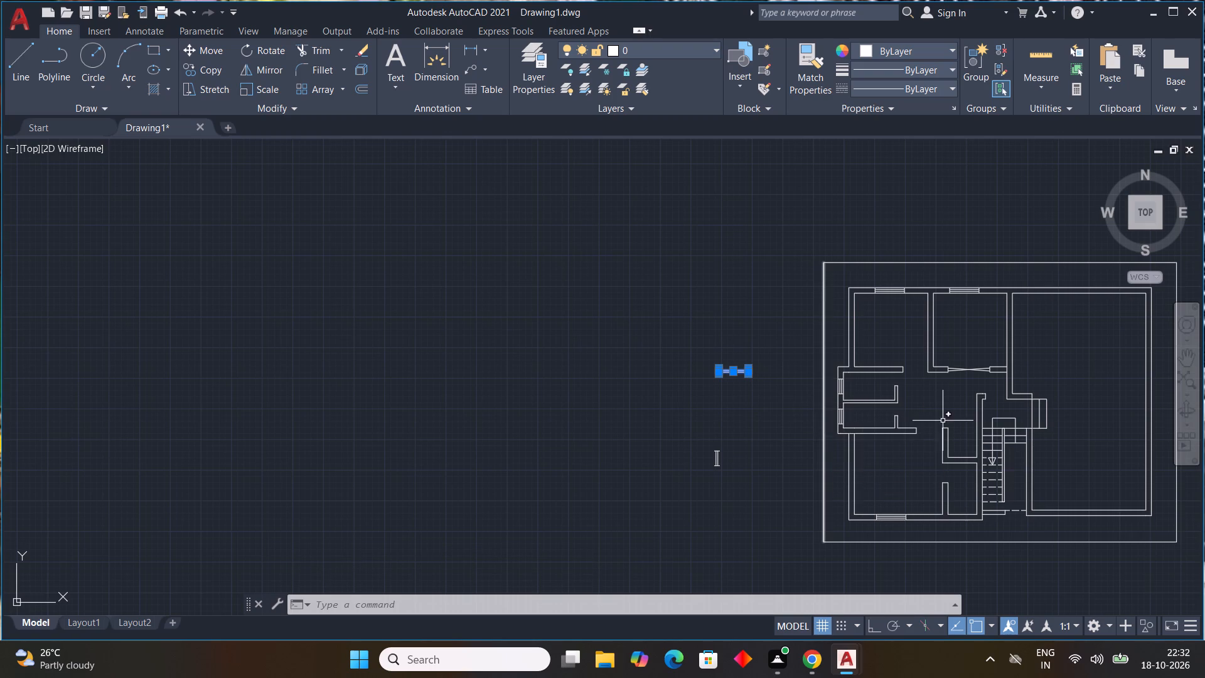
{"action": "key", "text": "r"}
{"action": "key", "text": "o"}
{"action": "key", "text": "space"}
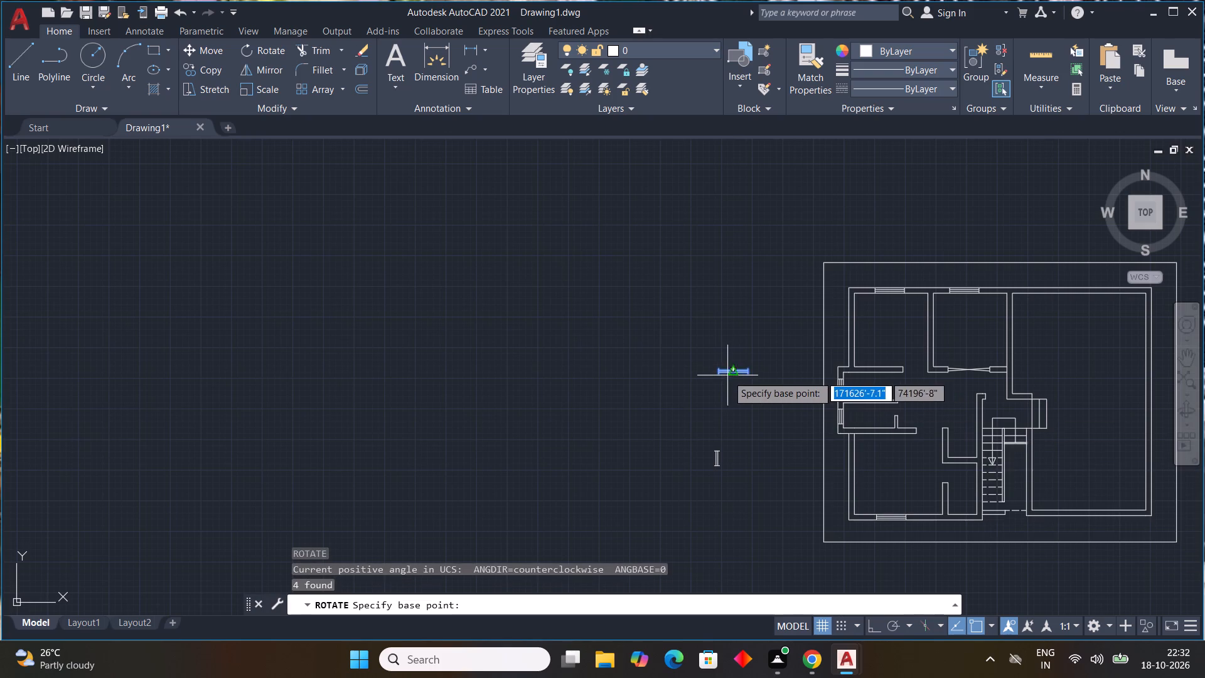
{"action": "left_click_drag", "start_coordinate": [752, 374], "coordinate": [749, 381]}
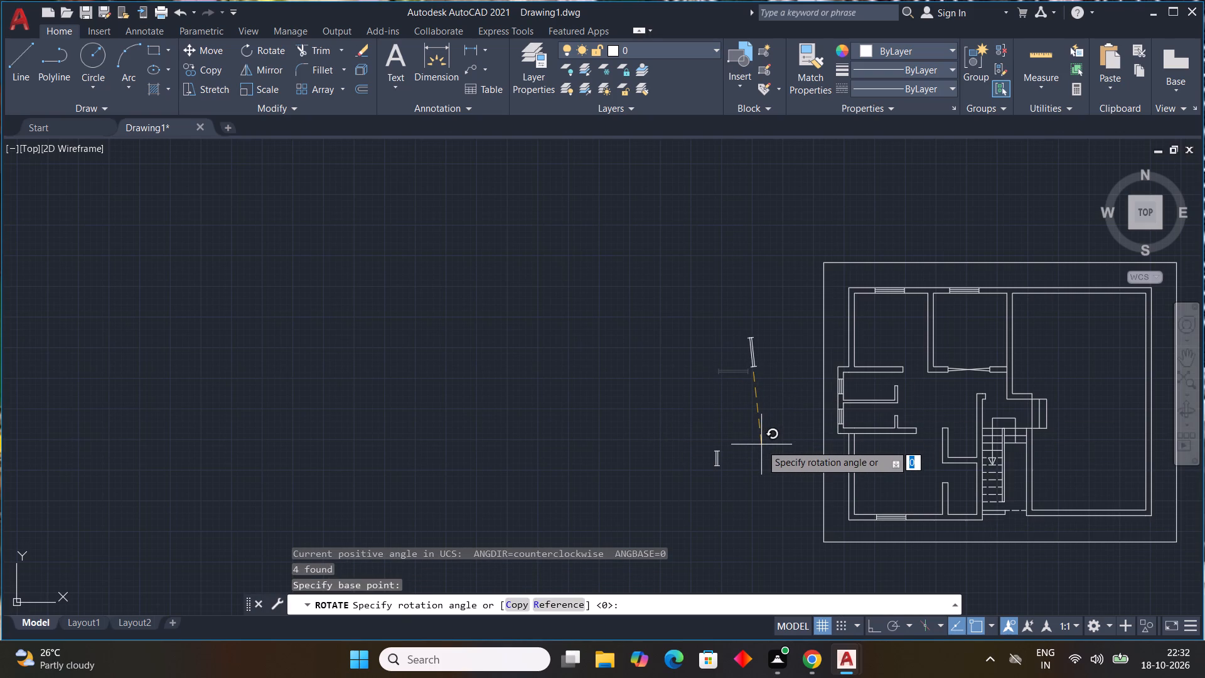
{"action": "key", "text": "F8"}
{"action": "left_click", "coordinate": [759, 444]}
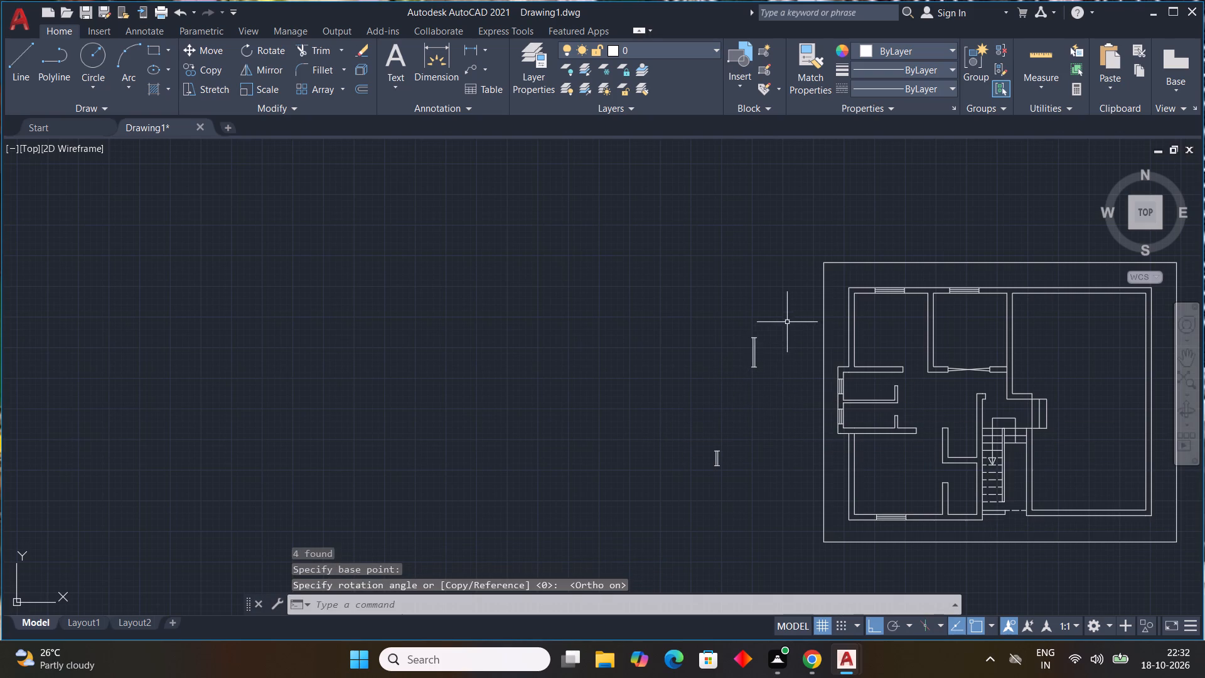
Copy the rotated vertical window by its lower-left corner into the left wall of the upper-left room.
{"action": "left_click_drag", "start_coordinate": [778, 313], "coordinate": [772, 323]}
{"action": "left_click", "coordinate": [687, 407]}
{"action": "key", "text": "c"}
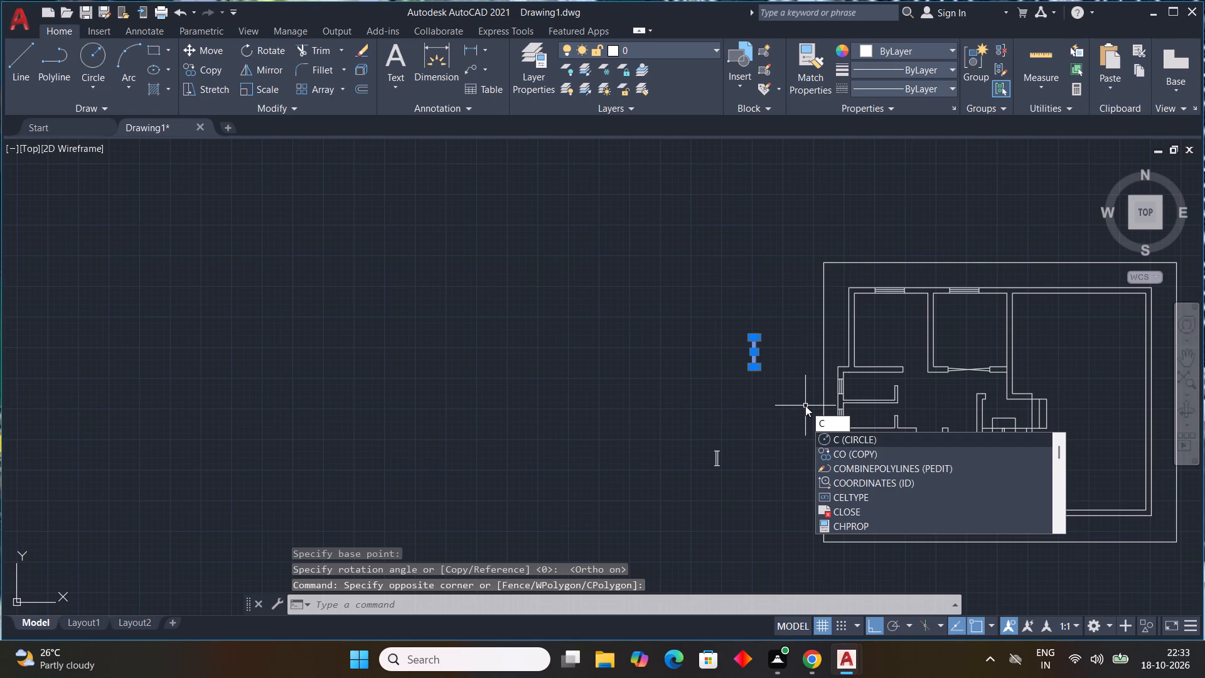
{"action": "type", "text": "O"}
{"action": "key", "text": "space"}
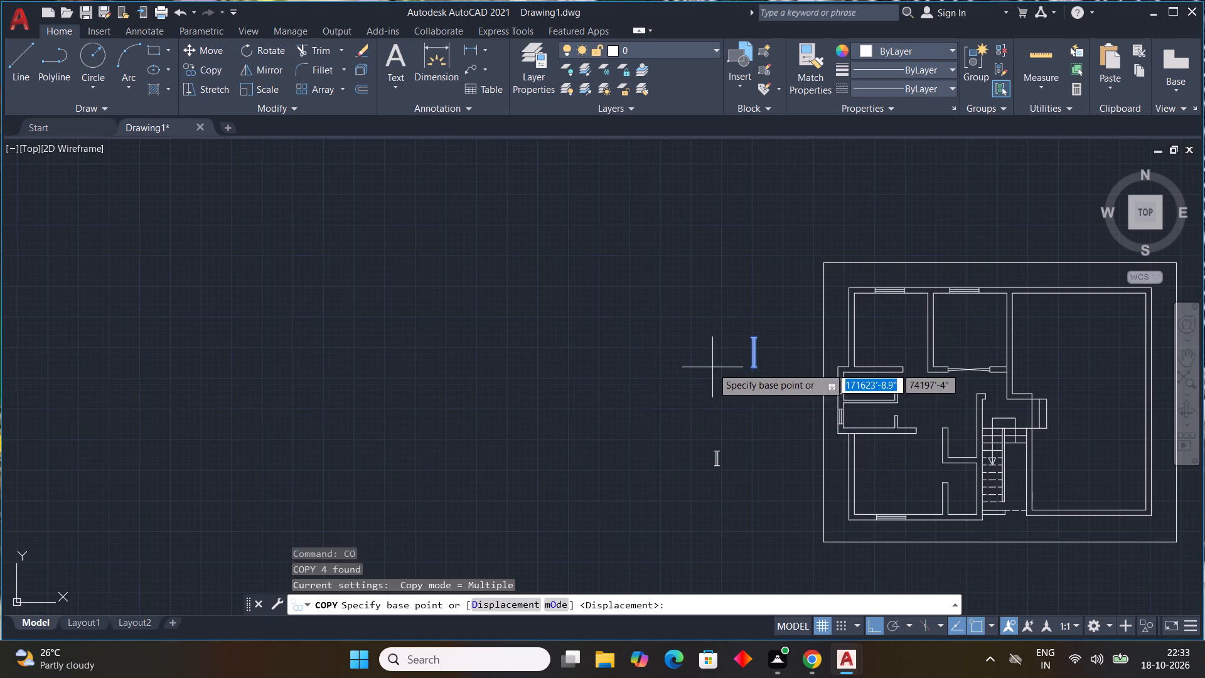
{"action": "scroll", "coordinate": [739, 372], "scroll_direction": "up", "scroll_amount": 2}
{"action": "left_click", "coordinate": [773, 360]}
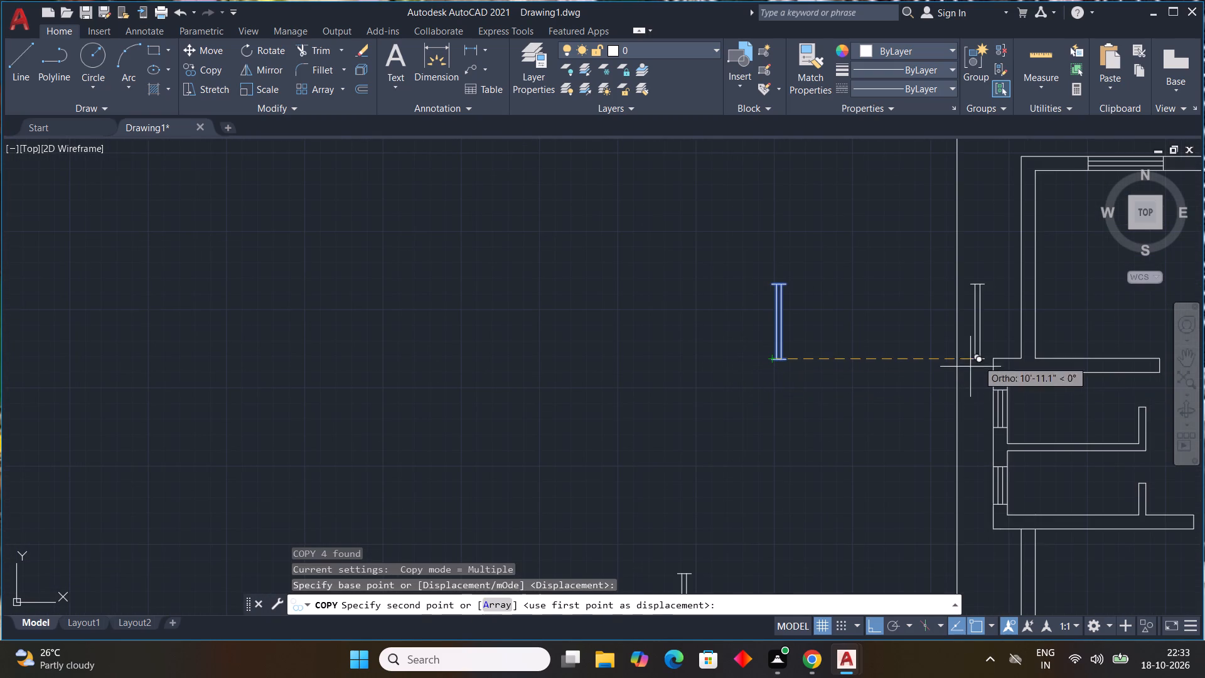
{"action": "middle_click_drag", "start_coordinate": [1020, 332], "coordinate": [886, 394]}
{"action": "key", "text": "F8"}
{"action": "scroll", "coordinate": [882, 352], "scroll_direction": "up", "scroll_amount": 1}
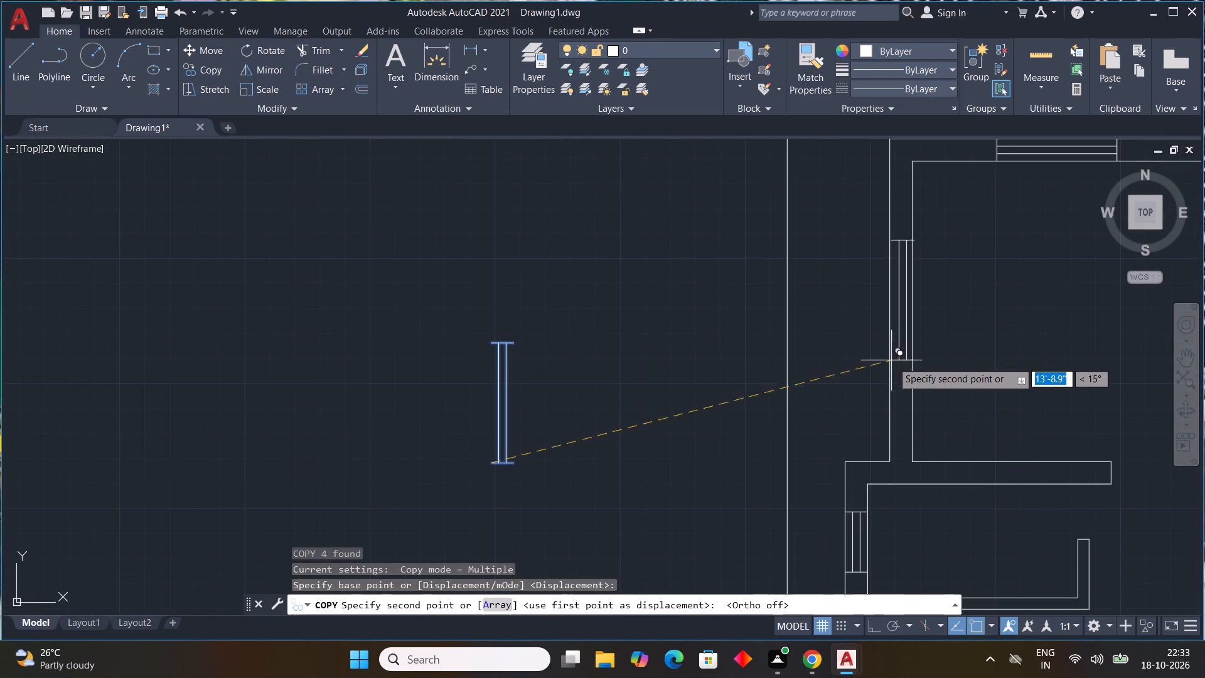
{"action": "left_click", "coordinate": [889, 373]}
Place another copy of the vertical window in the left wall of the lower-left room.
{"action": "scroll", "coordinate": [1016, 385], "scroll_direction": "down", "scroll_amount": 2}
{"action": "middle_click_drag", "start_coordinate": [1013, 386], "coordinate": [749, 110]}
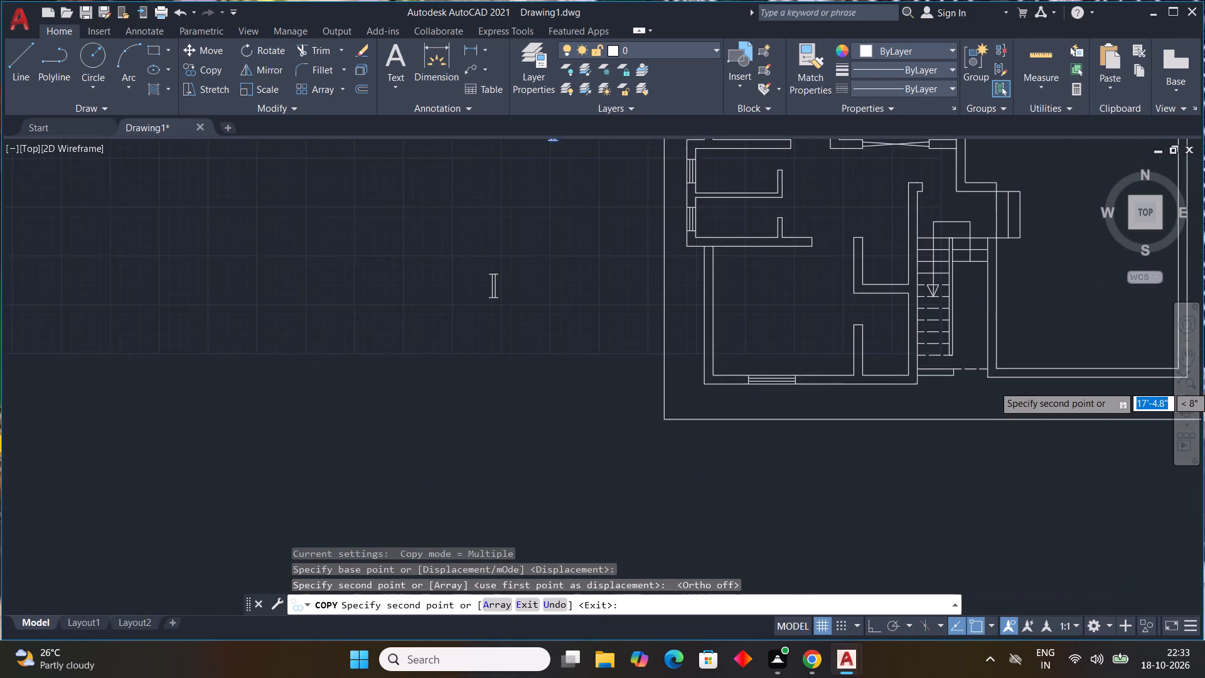
{"action": "middle_click_drag", "start_coordinate": [749, 110], "coordinate": [753, 117]}
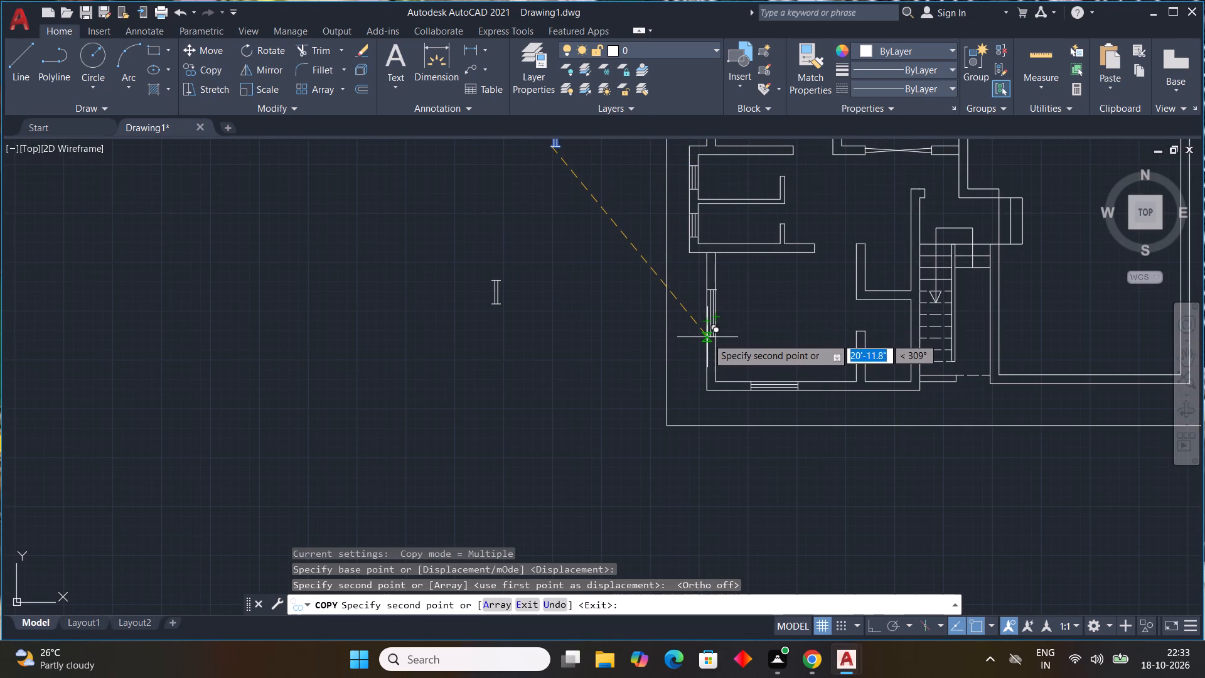
{"action": "left_click", "coordinate": [707, 338]}
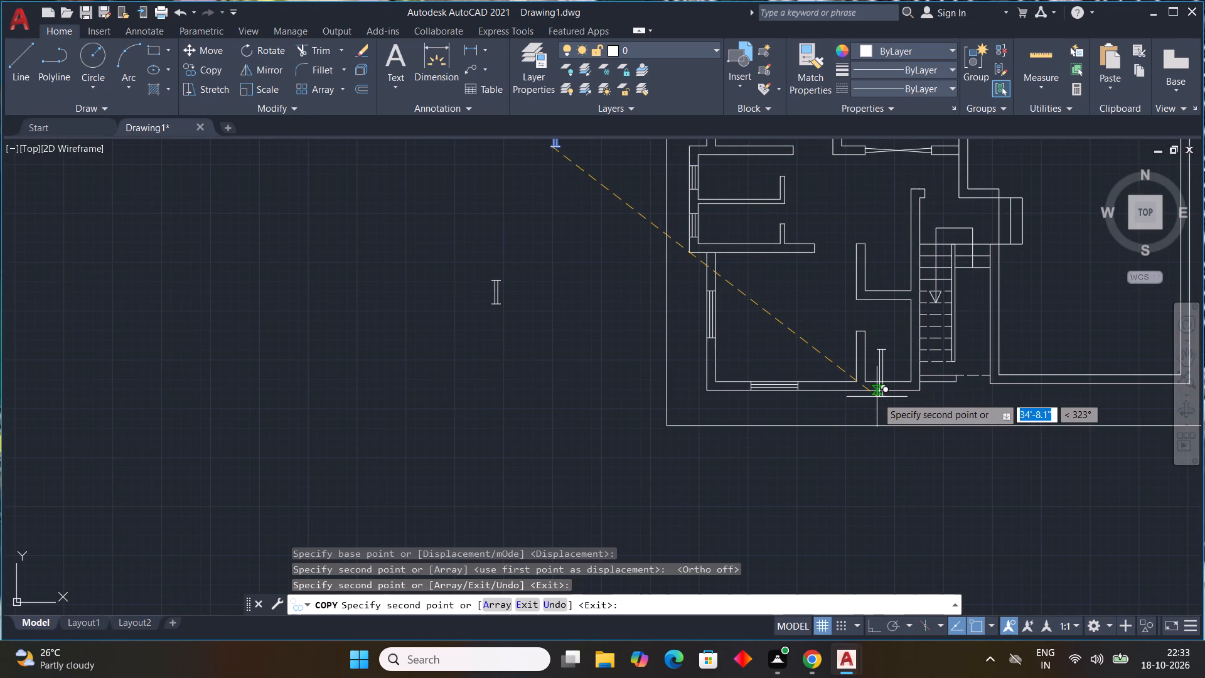
Place one more vertical window in the right wall of the top middle room and finish copying.
{"action": "middle_click_drag", "start_coordinate": [837, 461], "coordinate": [833, 465]}
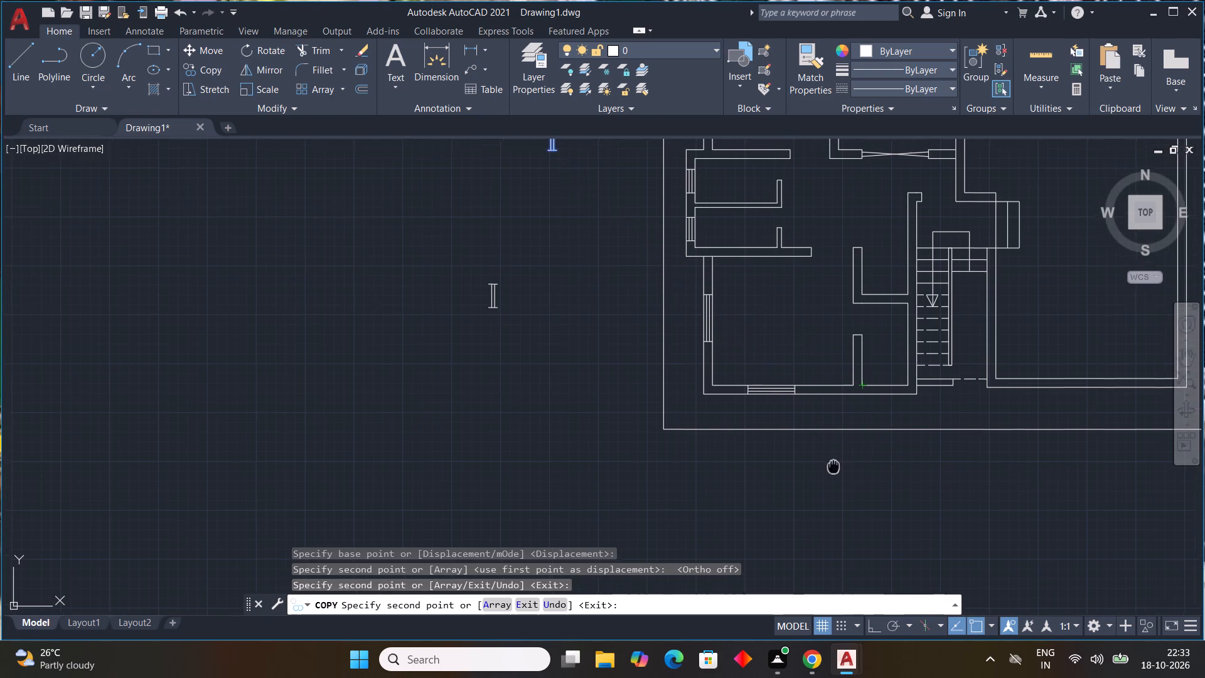
{"action": "middle_click_drag", "start_coordinate": [833, 465], "coordinate": [650, 537]}
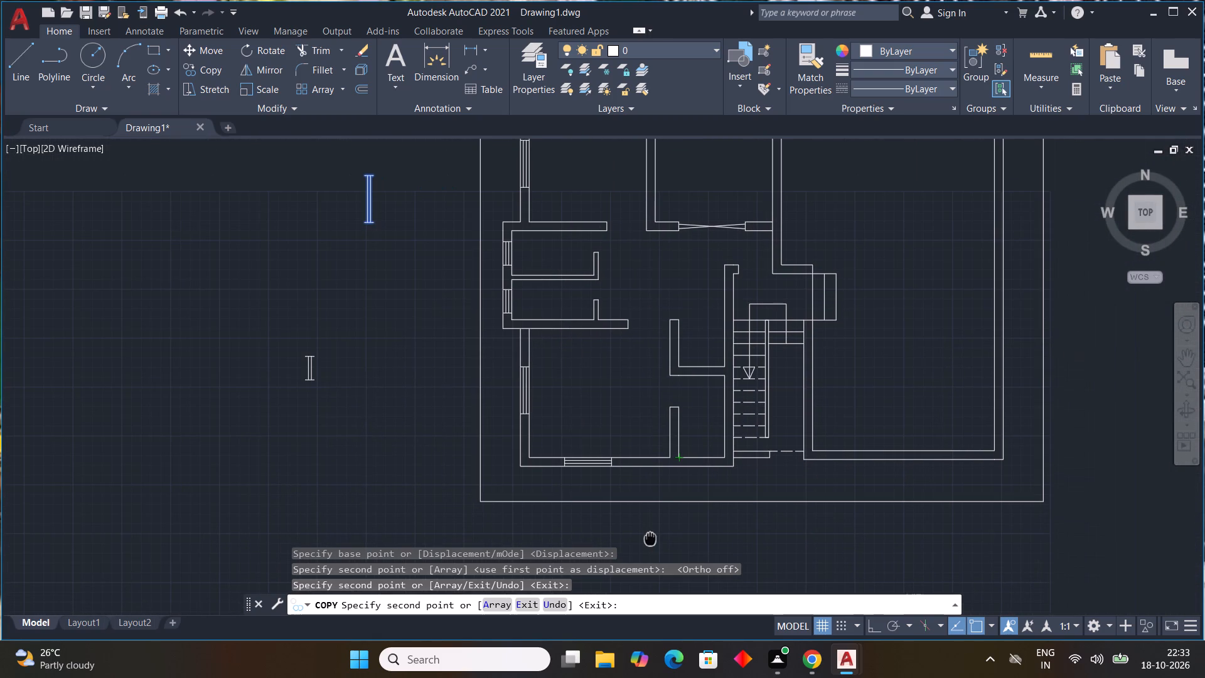
{"action": "middle_click_drag", "start_coordinate": [650, 537], "coordinate": [631, 579]}
{"action": "middle_click", "coordinate": [631, 579]}
{"action": "scroll", "coordinate": [750, 223], "scroll_direction": "up", "scroll_amount": 1}
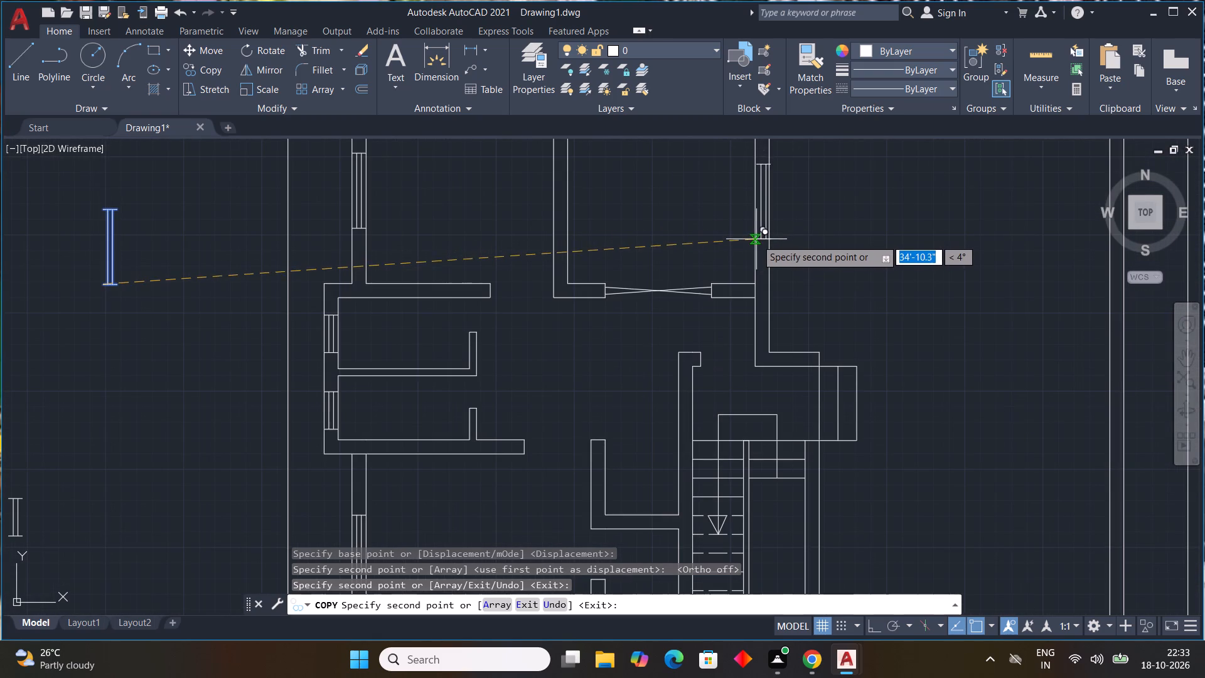
{"action": "left_click", "coordinate": [756, 222]}
{"action": "scroll", "coordinate": [793, 273], "scroll_direction": "down", "scroll_amount": 1}
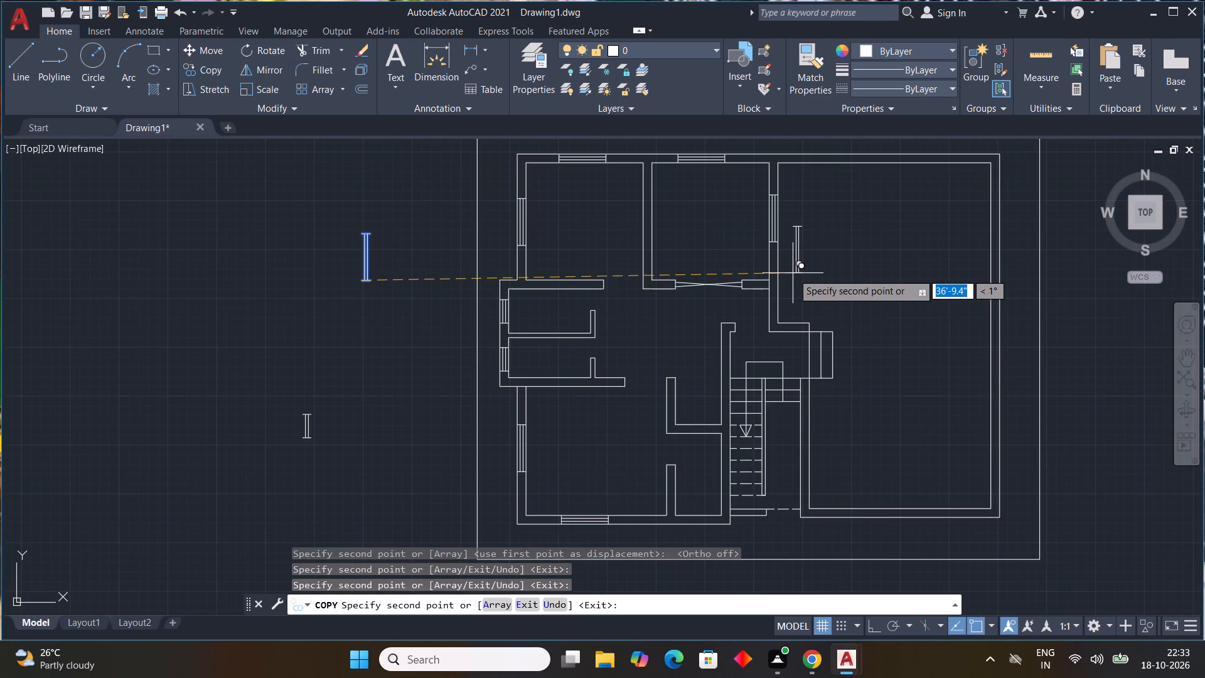
{"action": "scroll", "coordinate": [776, 277], "scroll_direction": "down", "scroll_amount": 2}
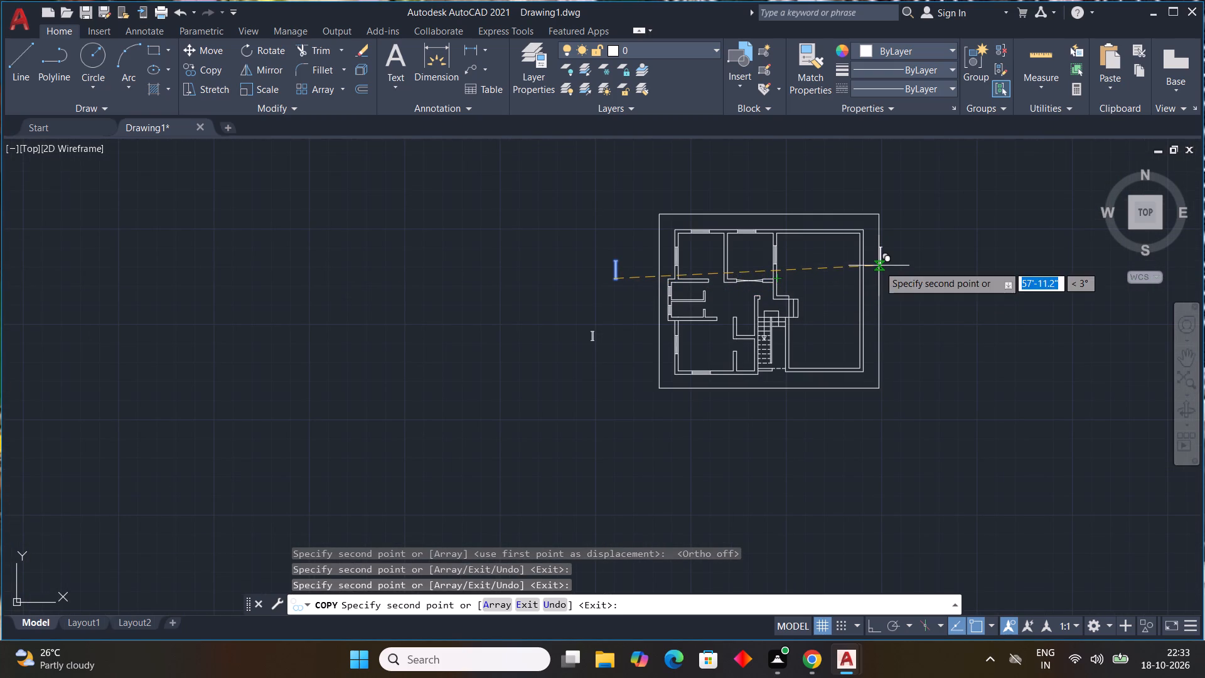
{"action": "key", "text": "Escape"}
{"action": "key", "text": "Escape"}
{"action": "key", "text": "Escape"}
{"action": "key", "text": "Escape"}
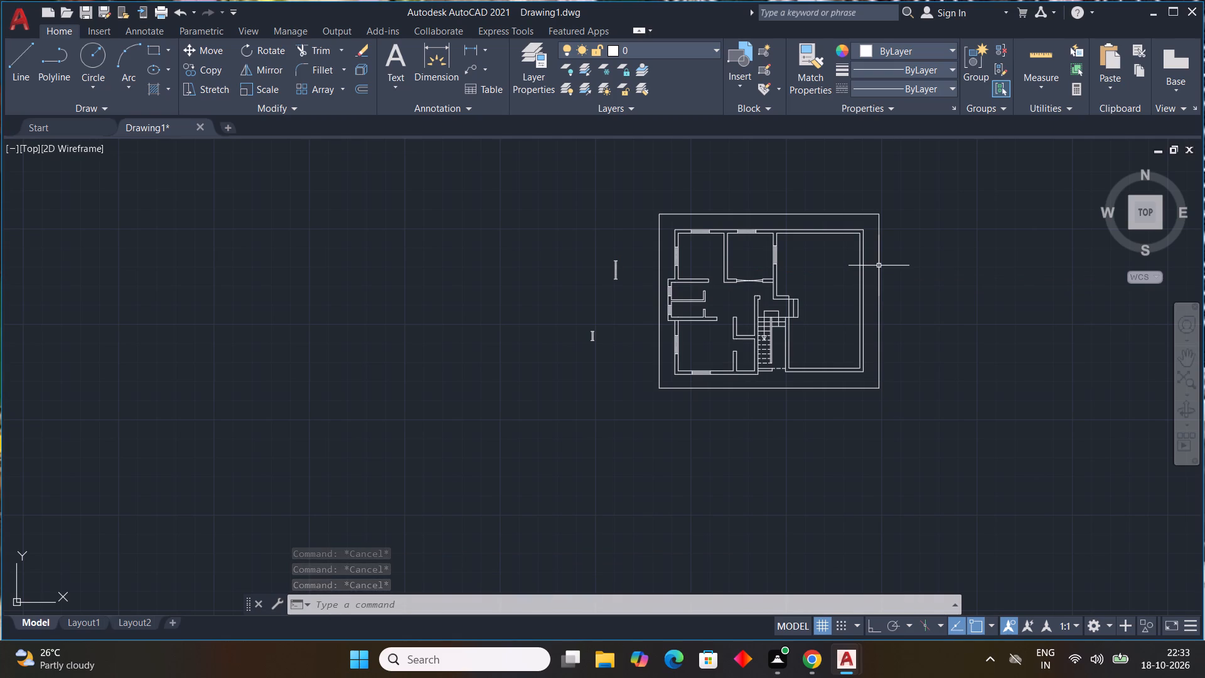
Rotate the small spare window outside the plot by 270° about its upper-left corner, with Ortho on, so it lies horizontal.
{"action": "left_click_drag", "start_coordinate": [609, 304], "coordinate": [594, 340]}
{"action": "left_click", "coordinate": [513, 401]}
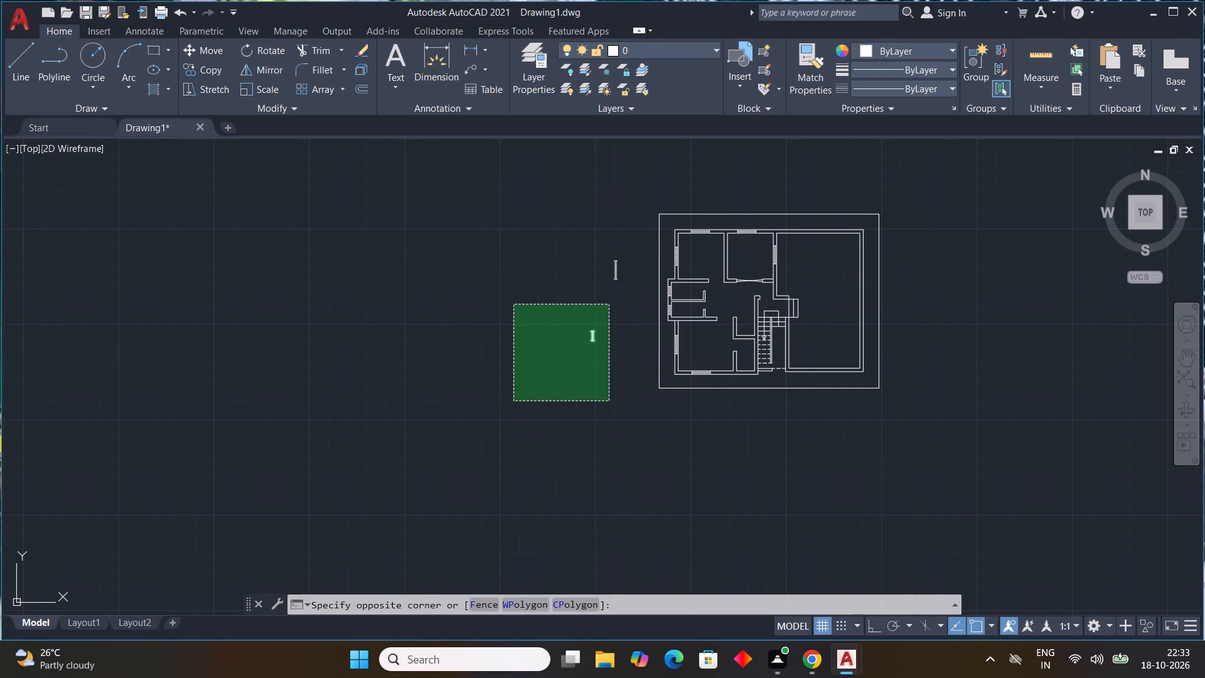
{"action": "scroll", "coordinate": [562, 374], "scroll_direction": "up", "scroll_amount": 4}
{"action": "middle_click_drag", "start_coordinate": [562, 374], "coordinate": [418, 490]}
{"action": "scroll", "coordinate": [554, 377], "scroll_direction": "down", "scroll_amount": 1}
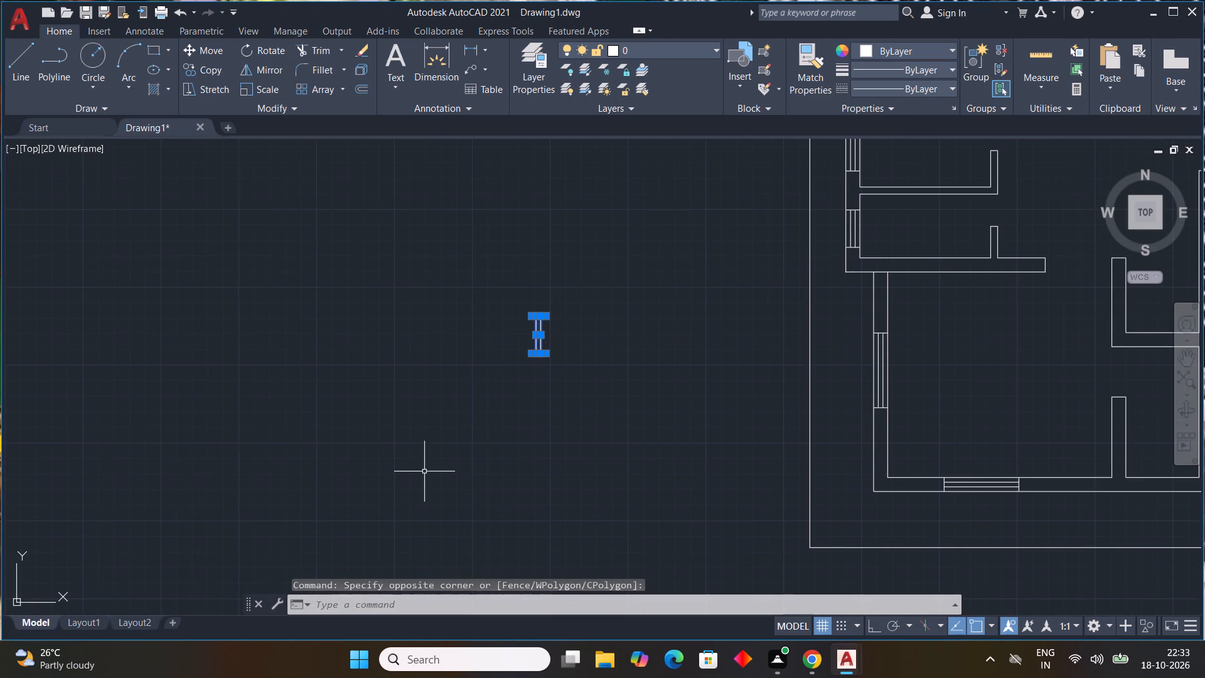
{"action": "key", "text": "r"}
{"action": "key", "text": "o"}
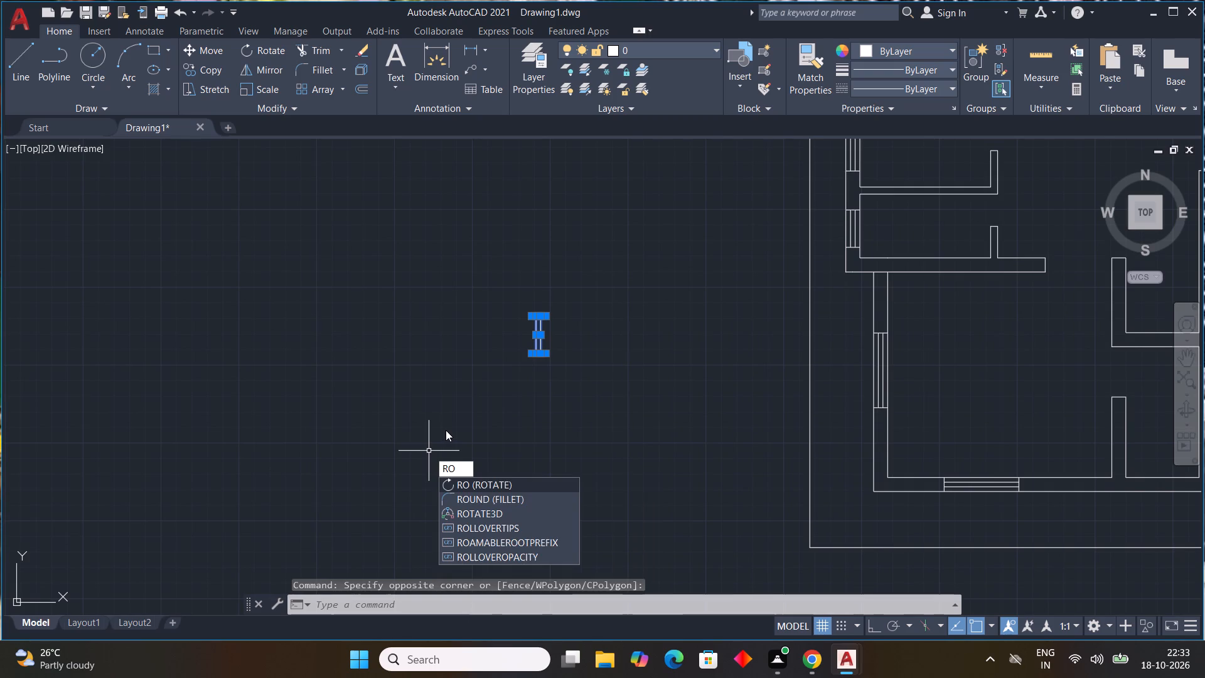
{"action": "key", "text": "space"}
{"action": "left_click", "coordinate": [529, 311]}
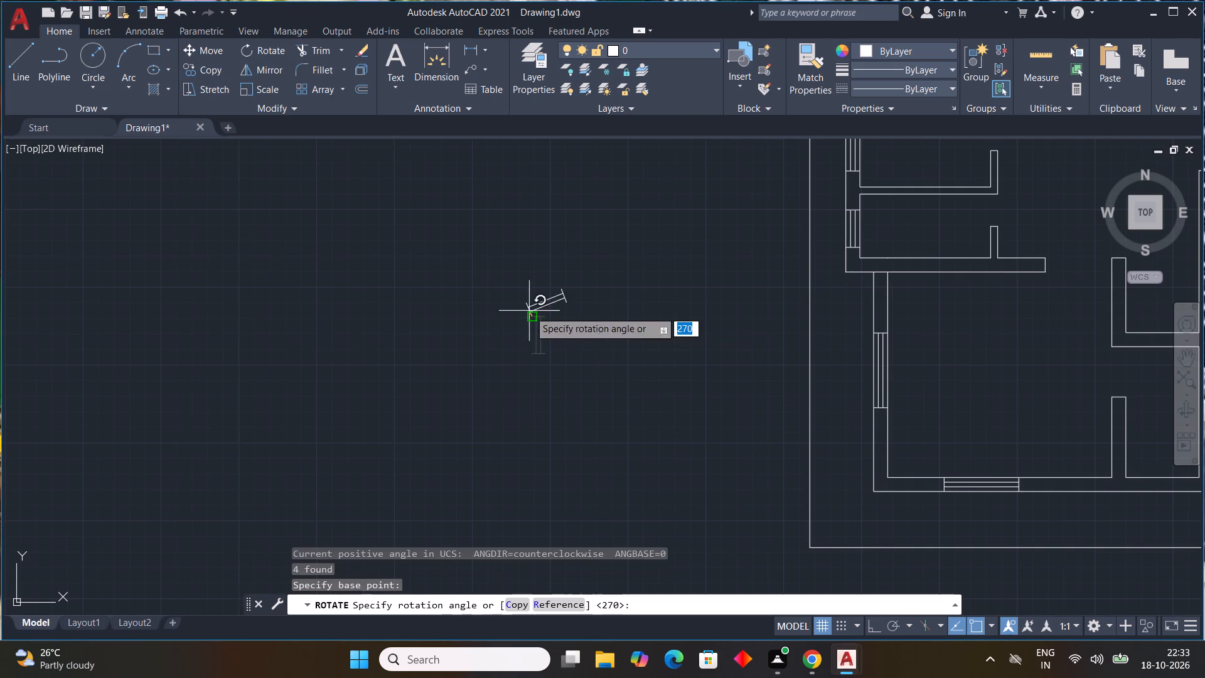
{"action": "key", "text": "F8"}
{"action": "left_click", "coordinate": [537, 392]}
Copy the small horizontal window by its lower-left corner into the bottom wall of the small room beside the staircase and finish copying.
{"action": "left_click_drag", "start_coordinate": [564, 281], "coordinate": [495, 332]}
{"action": "left_click", "coordinate": [419, 376]}
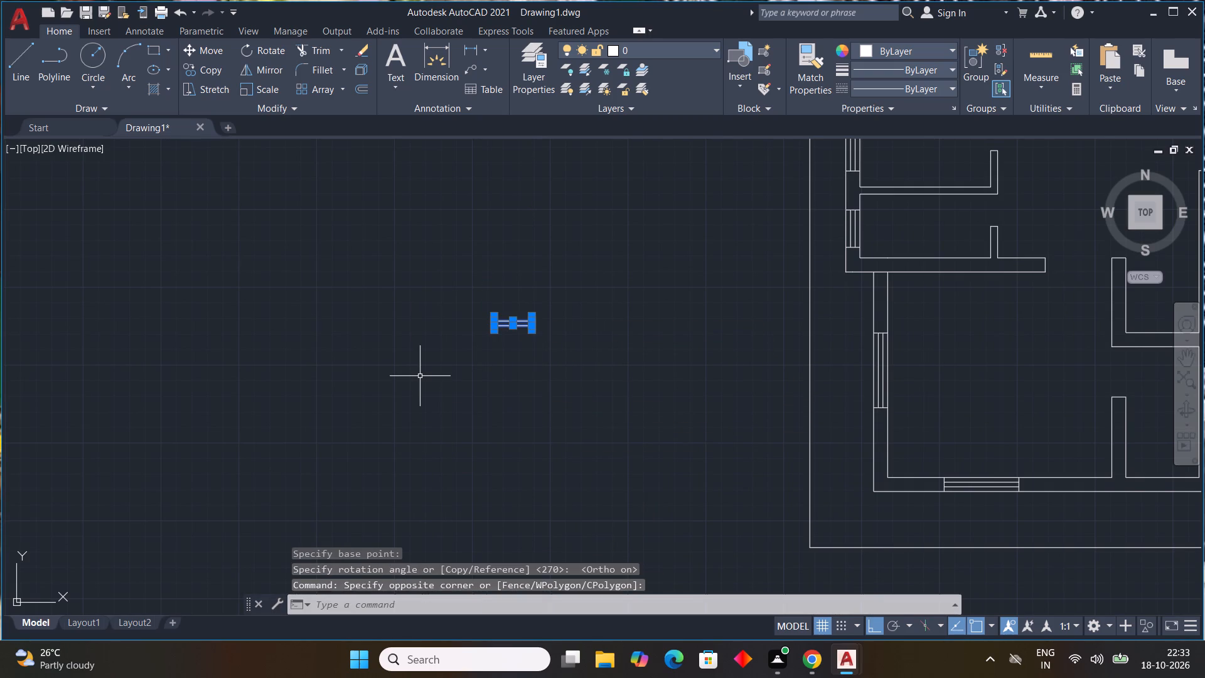
{"action": "type", "text": "CO"}
{"action": "key", "text": "space"}
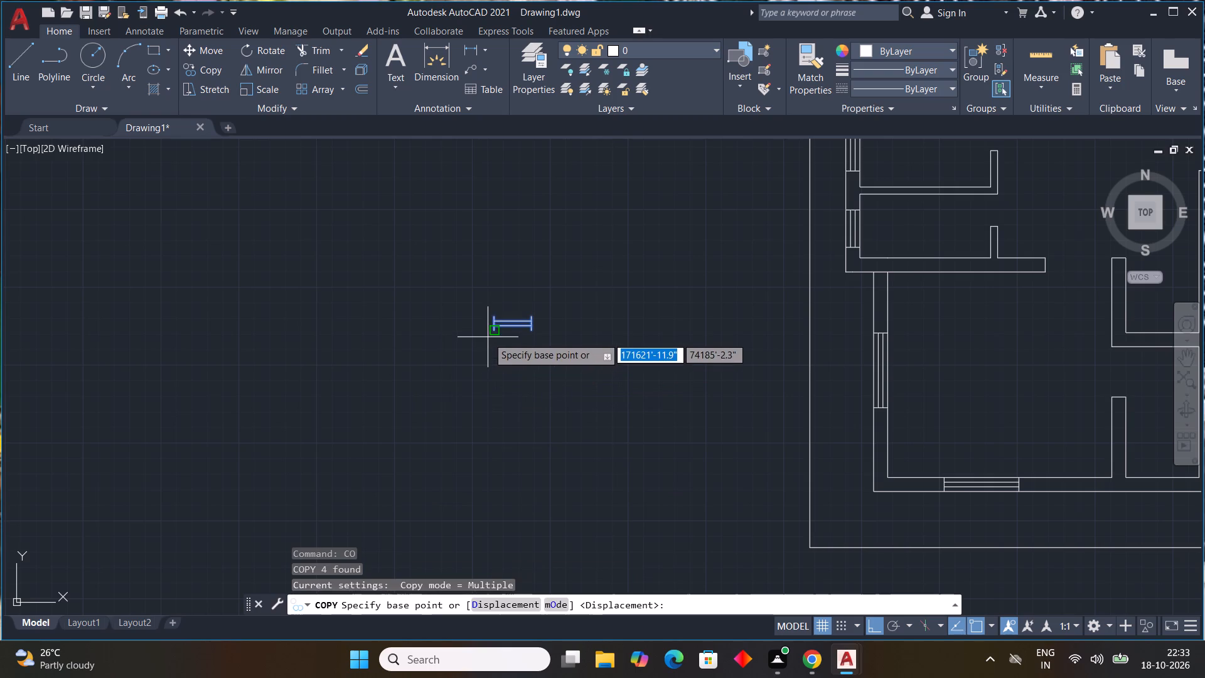
{"action": "left_click", "coordinate": [489, 336]}
{"action": "key", "text": "F8"}
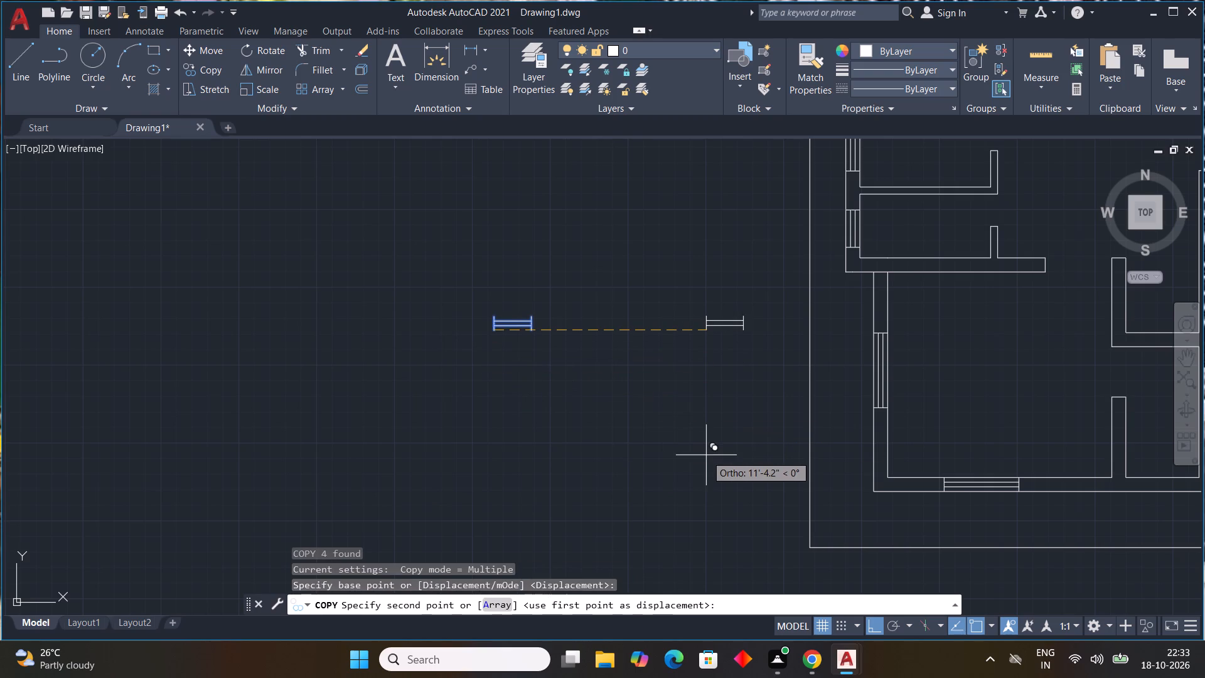
{"action": "scroll", "coordinate": [1066, 471], "scroll_direction": "up", "scroll_amount": 1}
{"action": "middle_click_drag", "start_coordinate": [1066, 471], "coordinate": [583, 395]}
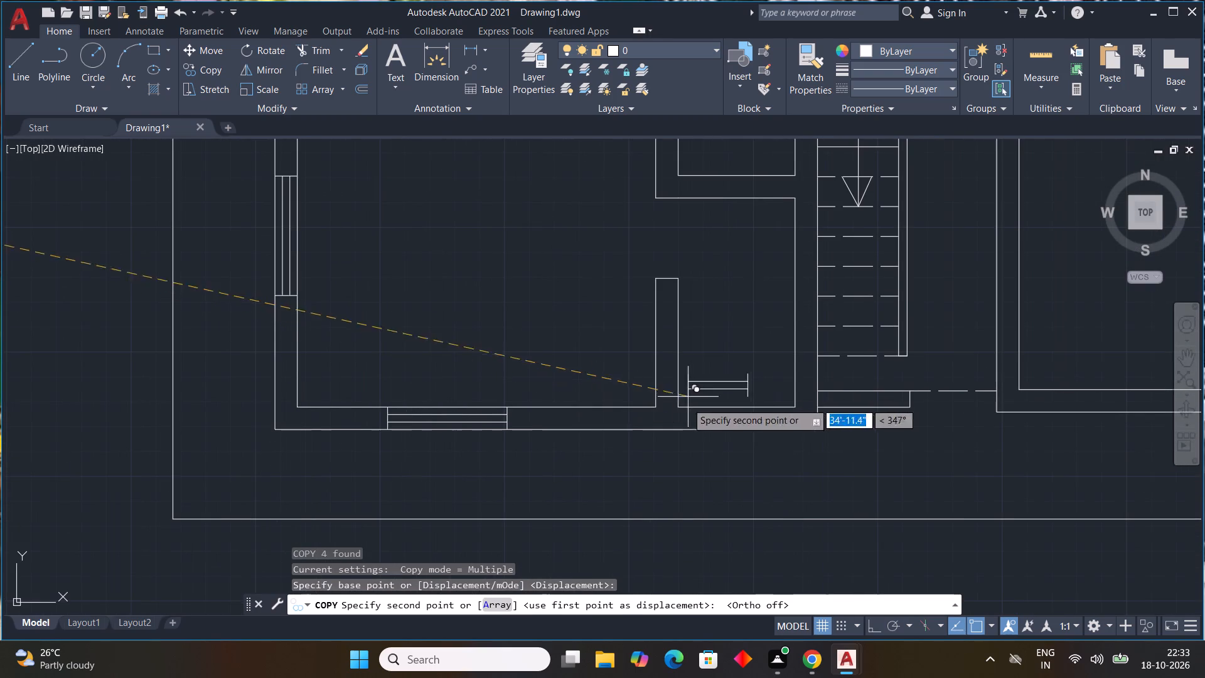
{"action": "left_click", "coordinate": [715, 429]}
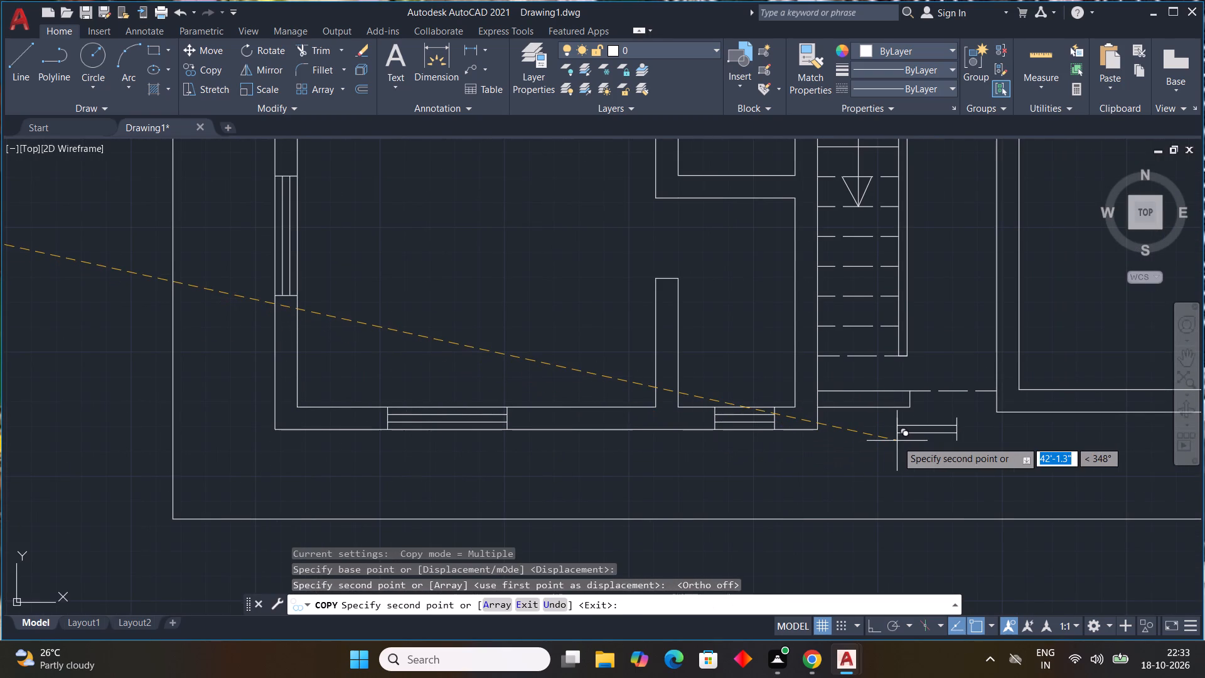
{"action": "key", "text": "Escape"}
{"action": "key", "text": "Escape"}
{"action": "key", "text": "Escape"}
{"action": "key", "text": "Escape"}
{"action": "key", "text": "Escape"}
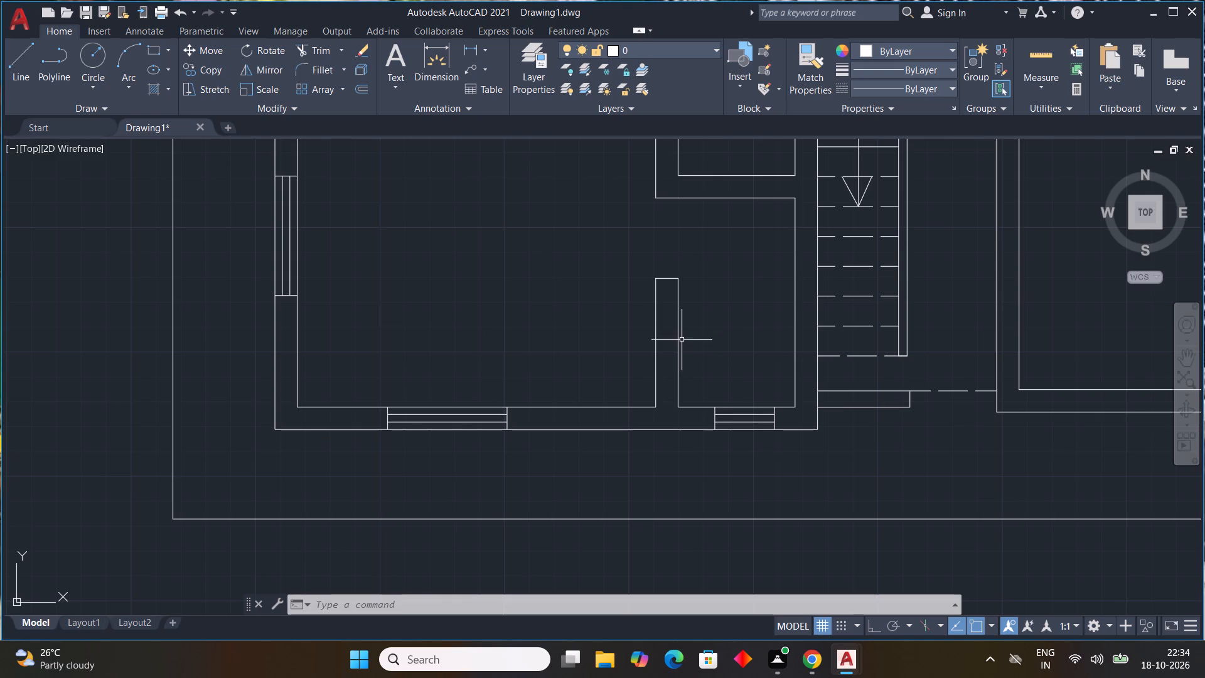
Examine the whole floor plan with the windows placed so far.
{"action": "scroll", "coordinate": [134, 52], "scroll_direction": "down", "scroll_amount": 3}
{"action": "scroll", "coordinate": [457, 201], "scroll_direction": "down", "scroll_amount": 3}
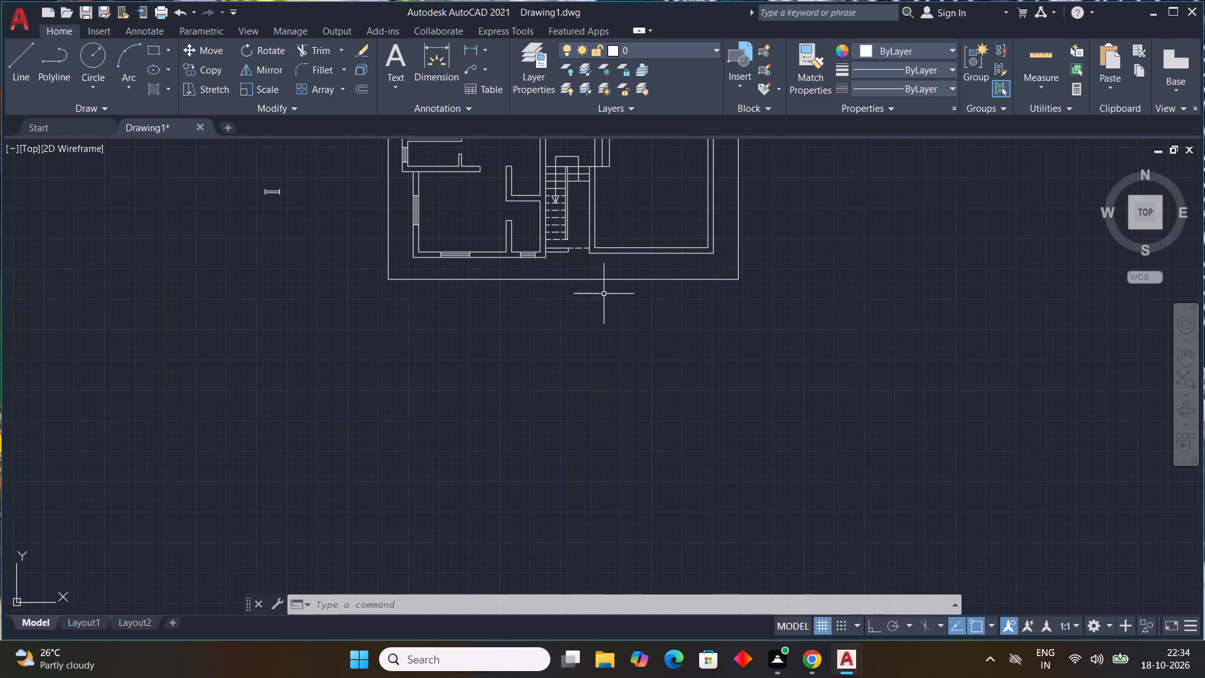
{"action": "middle_click_drag", "start_coordinate": [591, 249], "coordinate": [563, 386]}
{"action": "scroll", "coordinate": [483, 260], "scroll_direction": "up", "scroll_amount": 1}
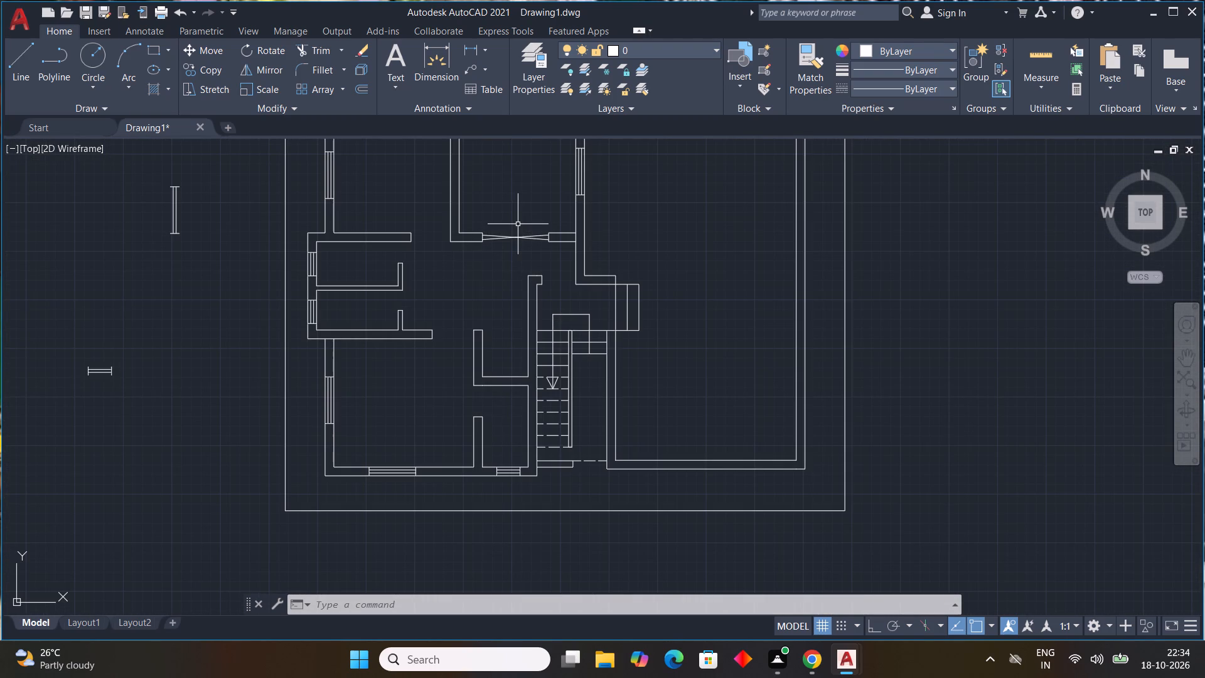
{"action": "scroll", "coordinate": [518, 224], "scroll_direction": "up", "scroll_amount": 1}
{"action": "scroll", "coordinate": [518, 224], "scroll_direction": "down", "scroll_amount": 2}
{"action": "middle_click_drag", "start_coordinate": [537, 256], "coordinate": [555, 283]}
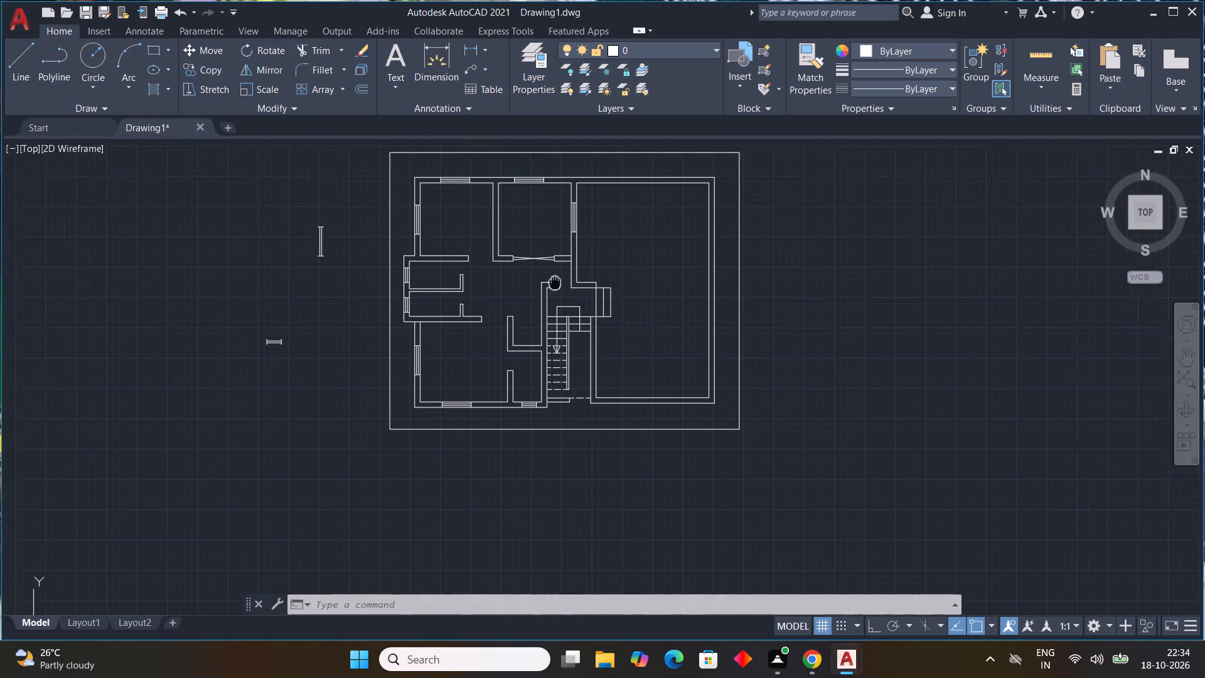
{"action": "middle_click_drag", "start_coordinate": [555, 283], "coordinate": [583, 320]}
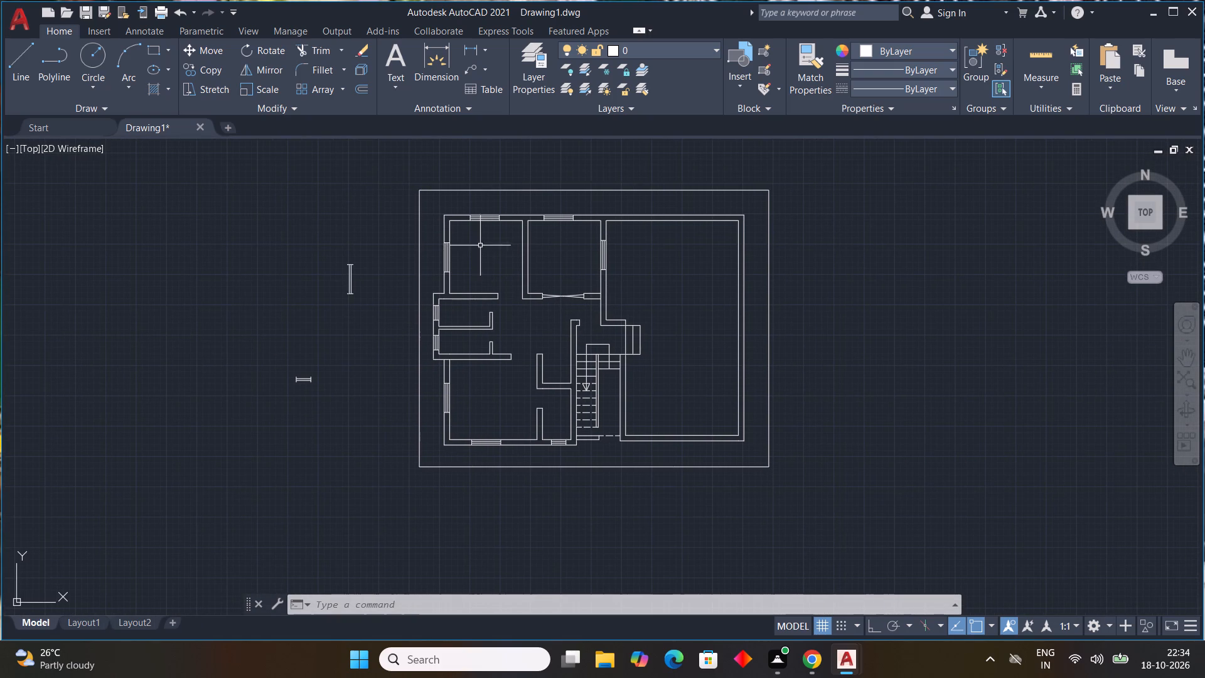
Draw the top-left room's door leaf from the dividing wall's lower-left corner: 1" left, 3' up with Ortho on, and back to the wall.
{"action": "scroll", "coordinate": [519, 306], "scroll_direction": "up", "scroll_amount": 3}
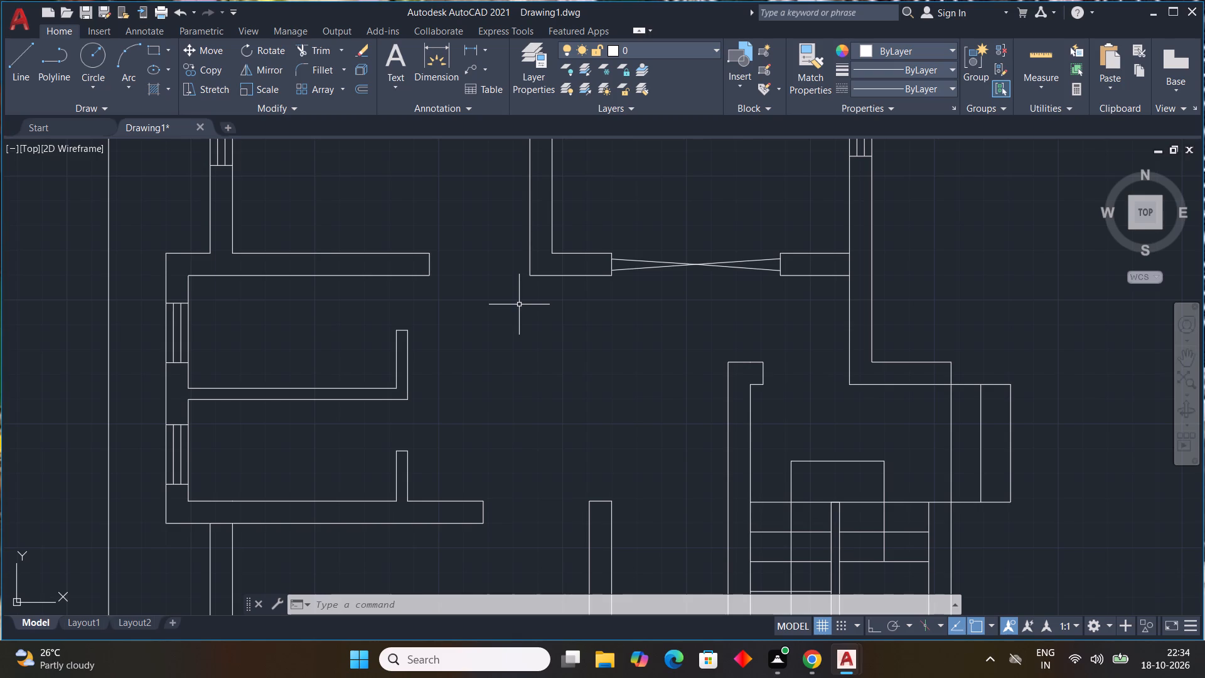
{"action": "type", "text": "L"}
{"action": "key", "text": "space"}
{"action": "scroll", "coordinate": [493, 298], "scroll_direction": "up", "scroll_amount": 2}
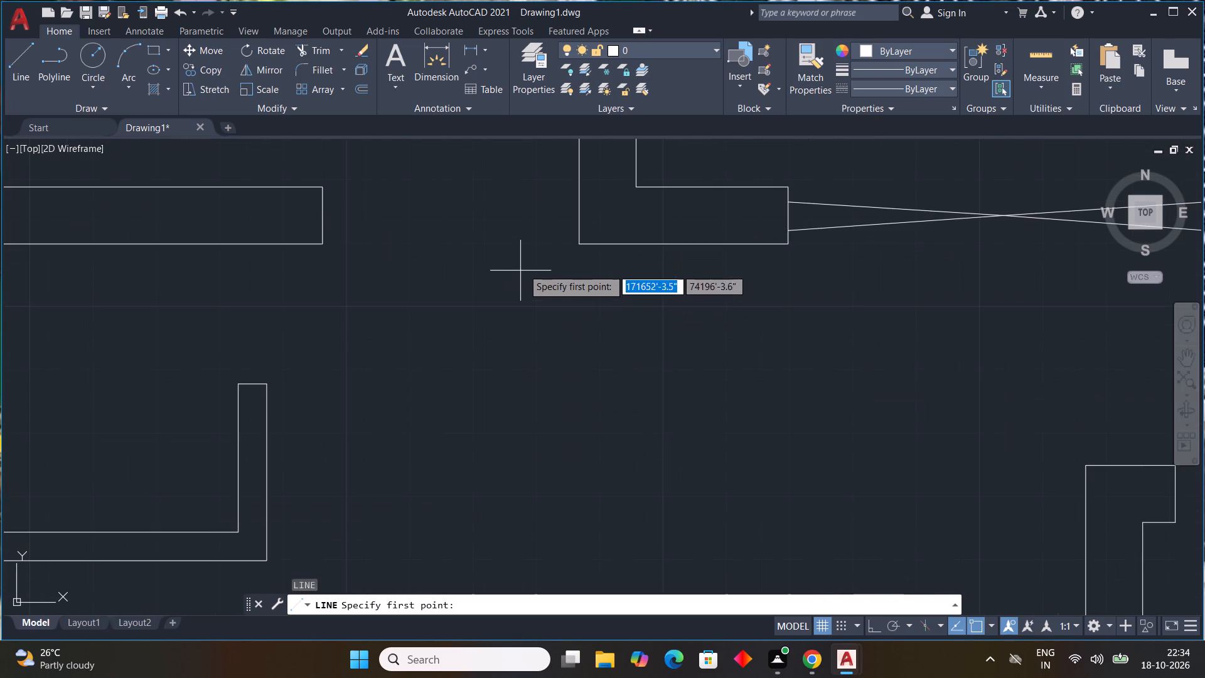
{"action": "middle_click_drag", "start_coordinate": [537, 279], "coordinate": [570, 388]}
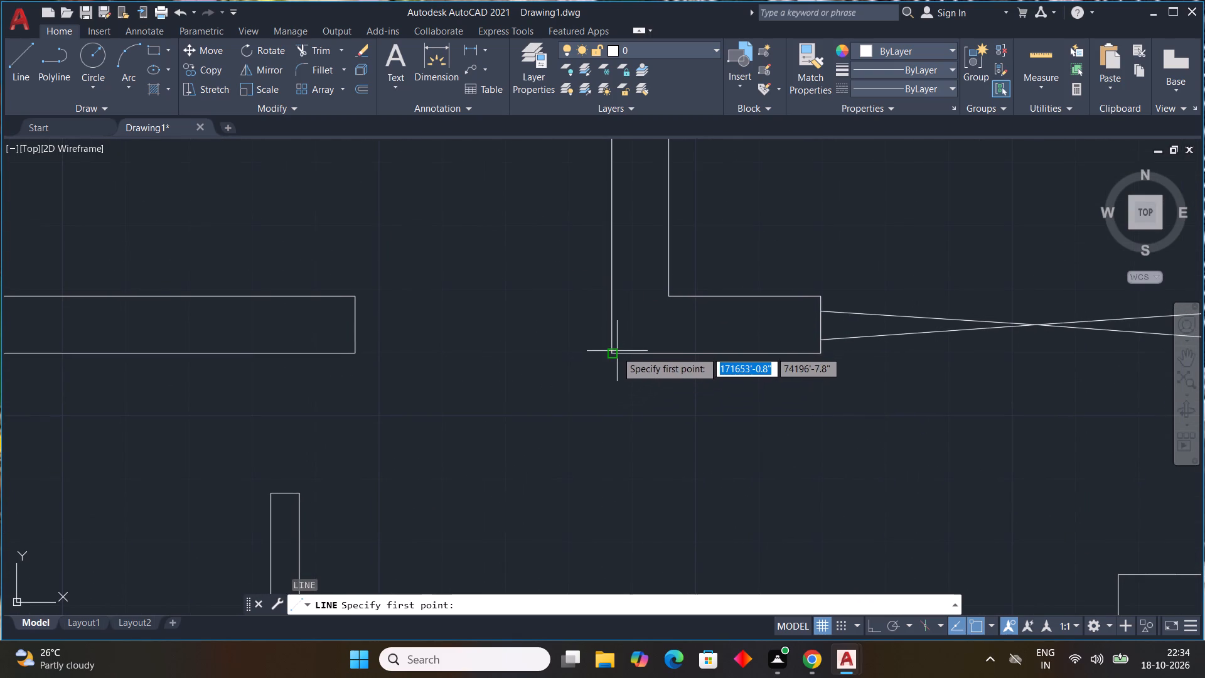
{"action": "left_click", "coordinate": [615, 351]}
{"action": "key", "text": "1"}
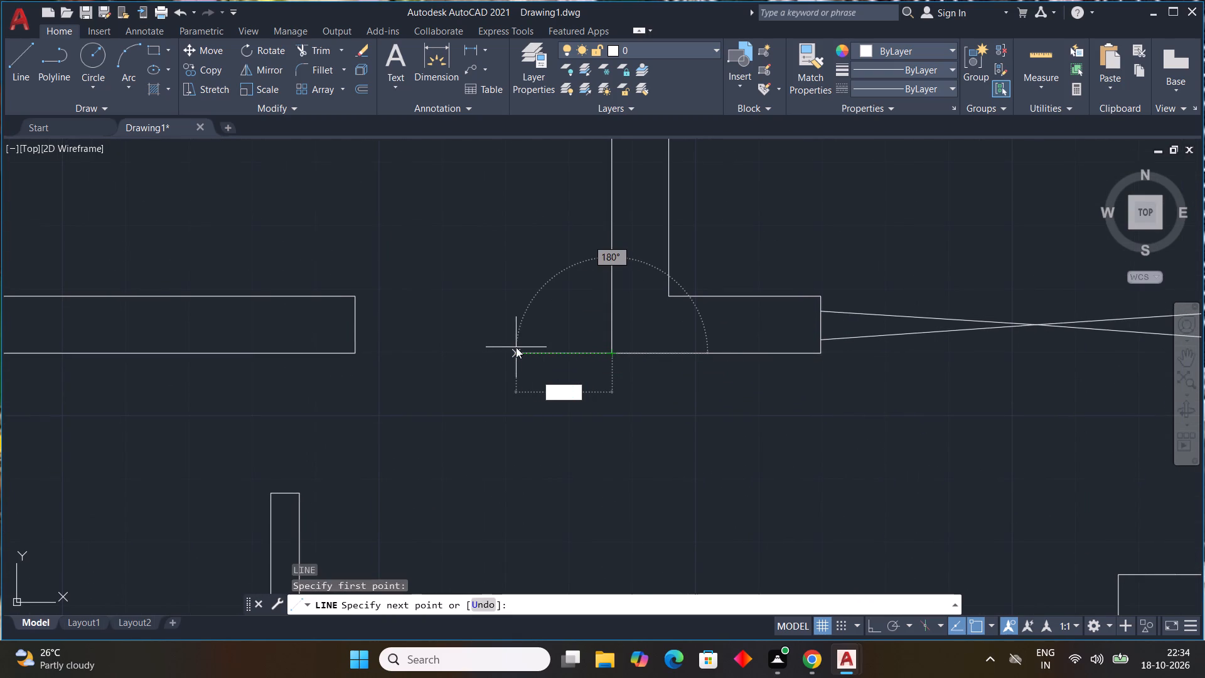
{"action": "key", "text": "shift+quotedbl"}
{"action": "key", "text": "Return"}
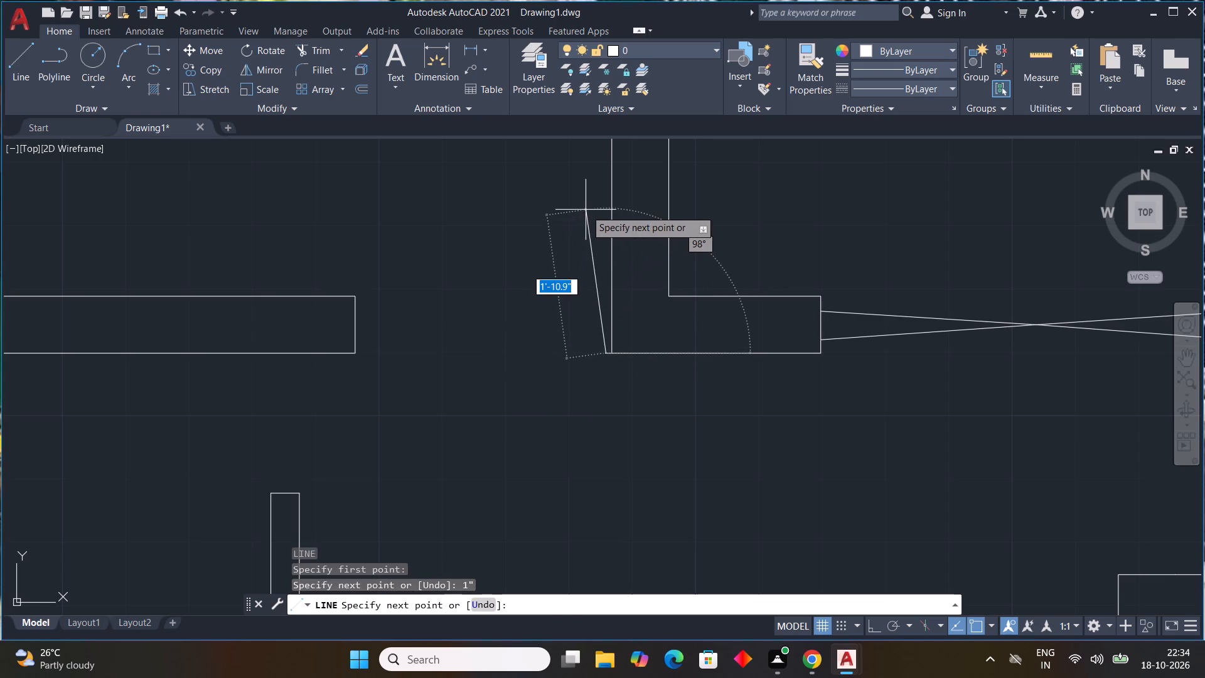
{"action": "key", "text": "F8"}
{"action": "middle_click_drag", "start_coordinate": [591, 209], "coordinate": [591, 293]}
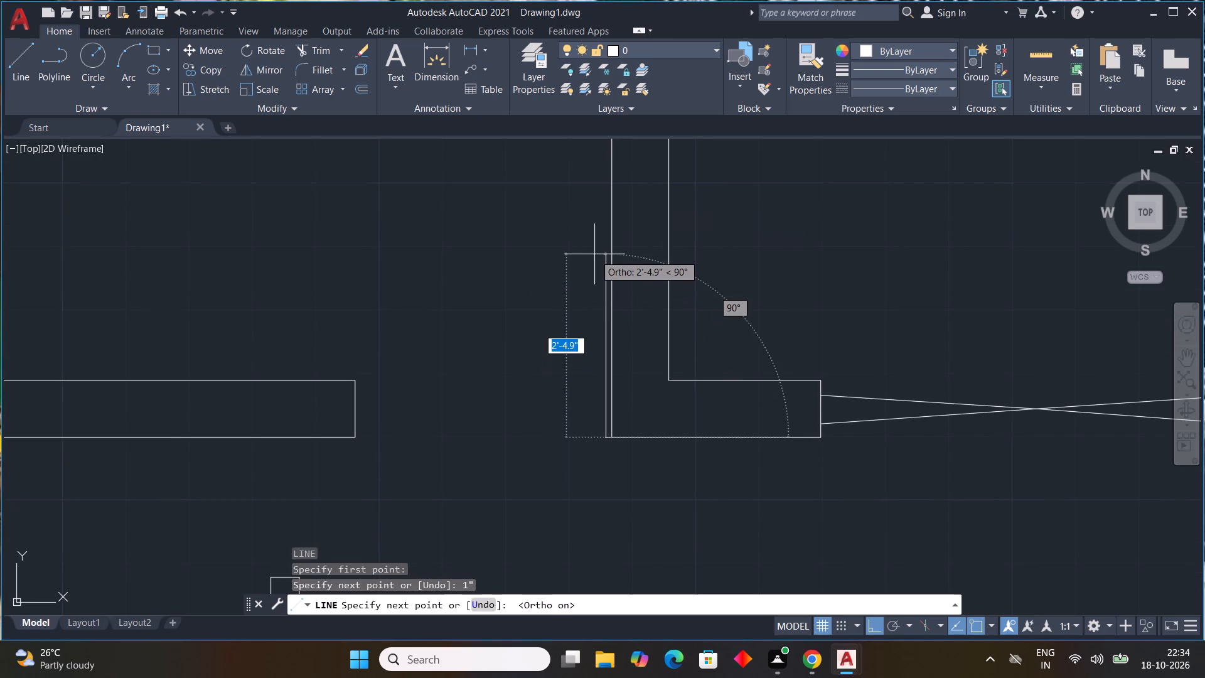
{"action": "type", "text": "3'"}
{"action": "key", "text": "Return"}
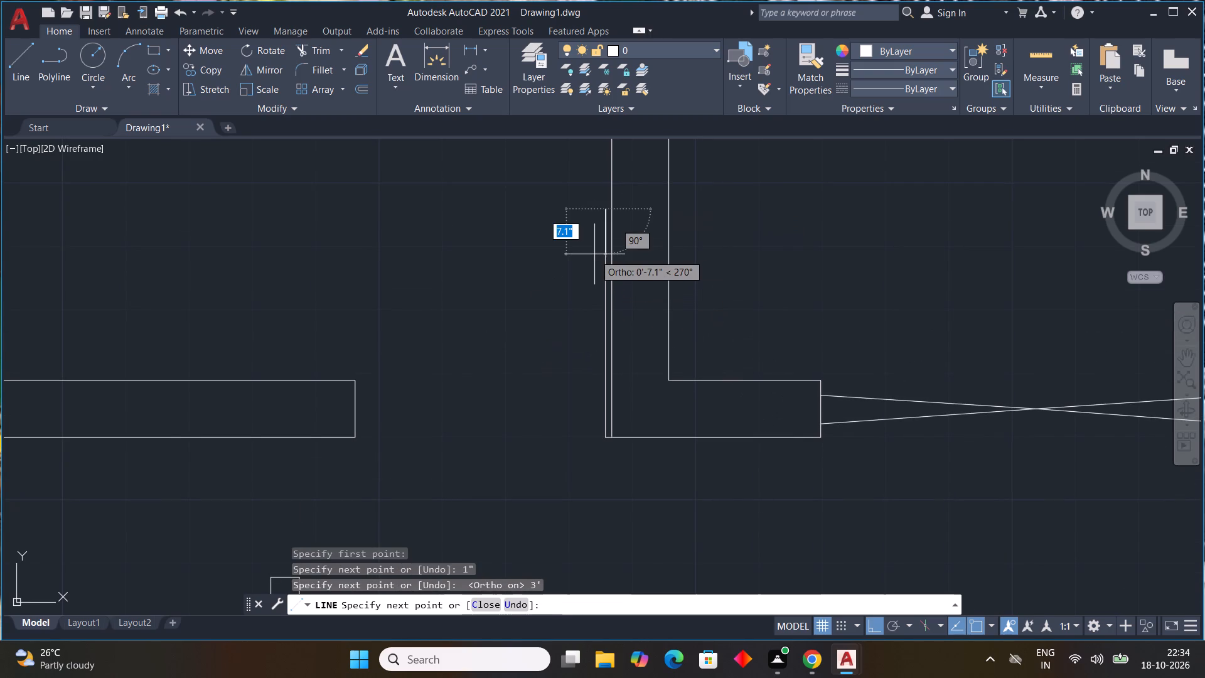
{"action": "middle_click_drag", "start_coordinate": [633, 222], "coordinate": [649, 320]}
{"action": "scroll", "coordinate": [635, 312], "scroll_direction": "up", "scroll_amount": 1}
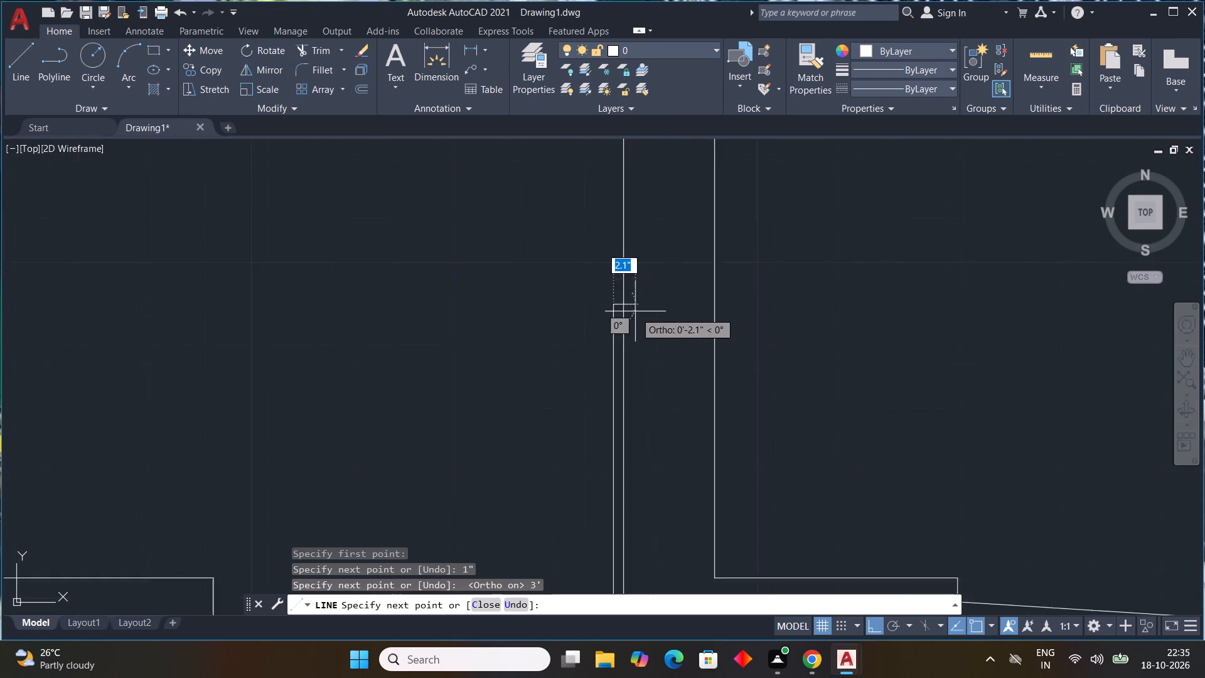
{"action": "scroll", "coordinate": [632, 310], "scroll_direction": "up", "scroll_amount": 1}
{"action": "left_click", "coordinate": [616, 303]}
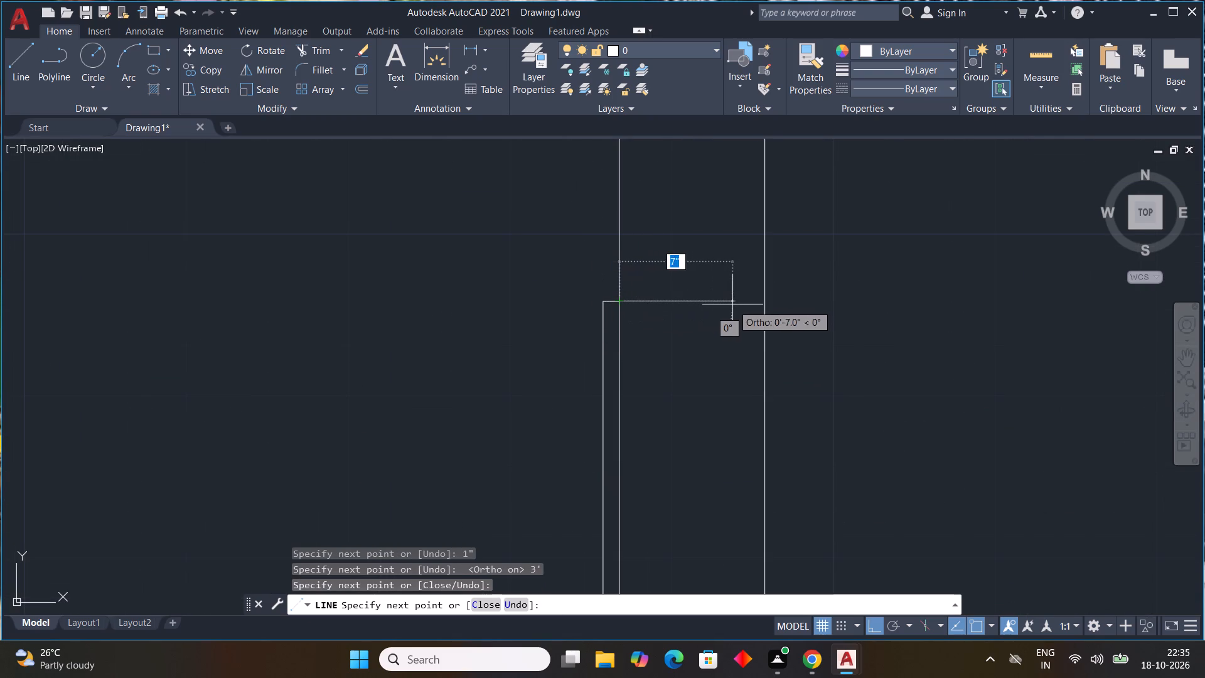
{"action": "key", "text": "Escape"}
{"action": "key", "text": "Escape"}
{"action": "key", "text": "Escape"}
{"action": "key", "text": "Escape"}
{"action": "key", "text": "Escape"}
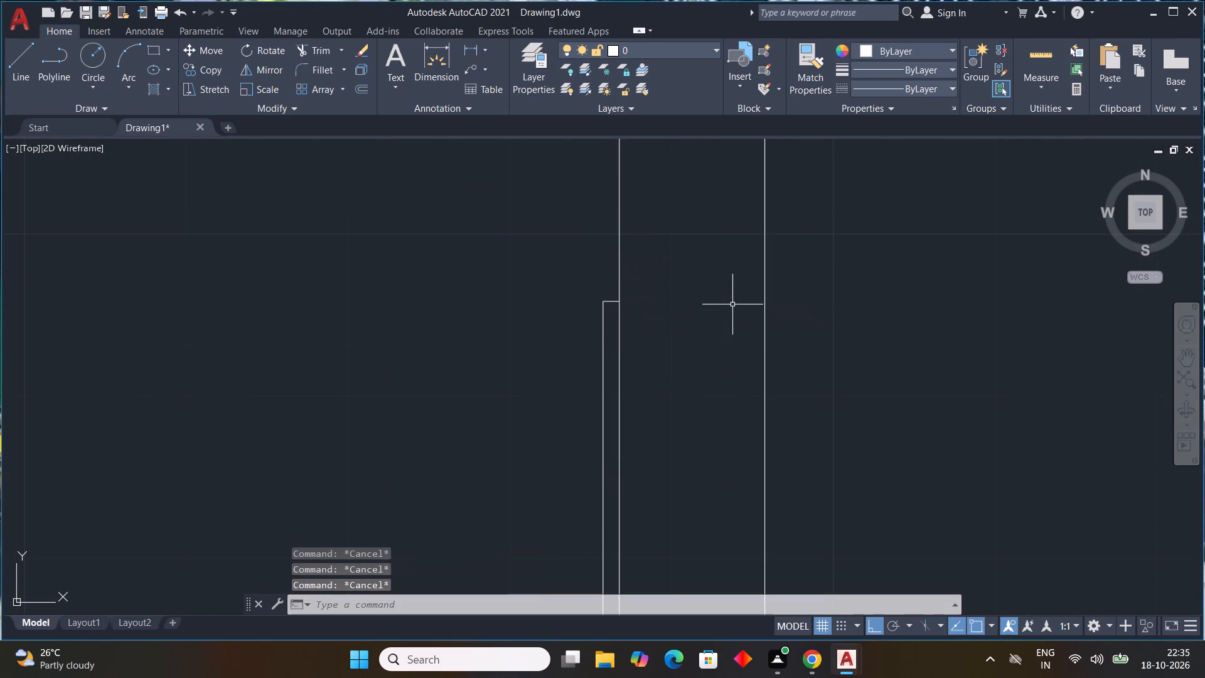
Draw the top-left room's door swing as a three-point arc across the leaf's top to the lower corner of the opposite wall end.
{"action": "left_click", "coordinate": [134, 85]}
{"action": "left_click", "coordinate": [141, 110]}
{"action": "scroll", "coordinate": [655, 310], "scroll_direction": "up", "scroll_amount": 2}
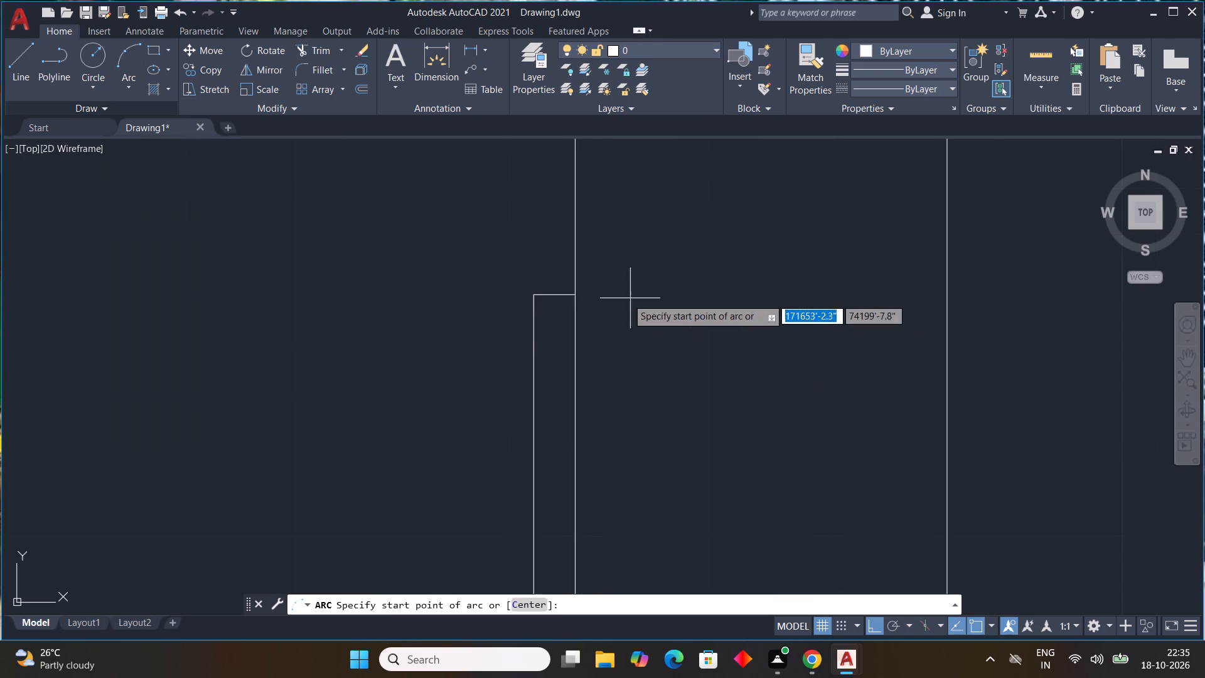
{"action": "left_click", "coordinate": [571, 298]}
{"action": "left_click", "coordinate": [530, 294]}
{"action": "scroll", "coordinate": [429, 391], "scroll_direction": "down", "scroll_amount": 2}
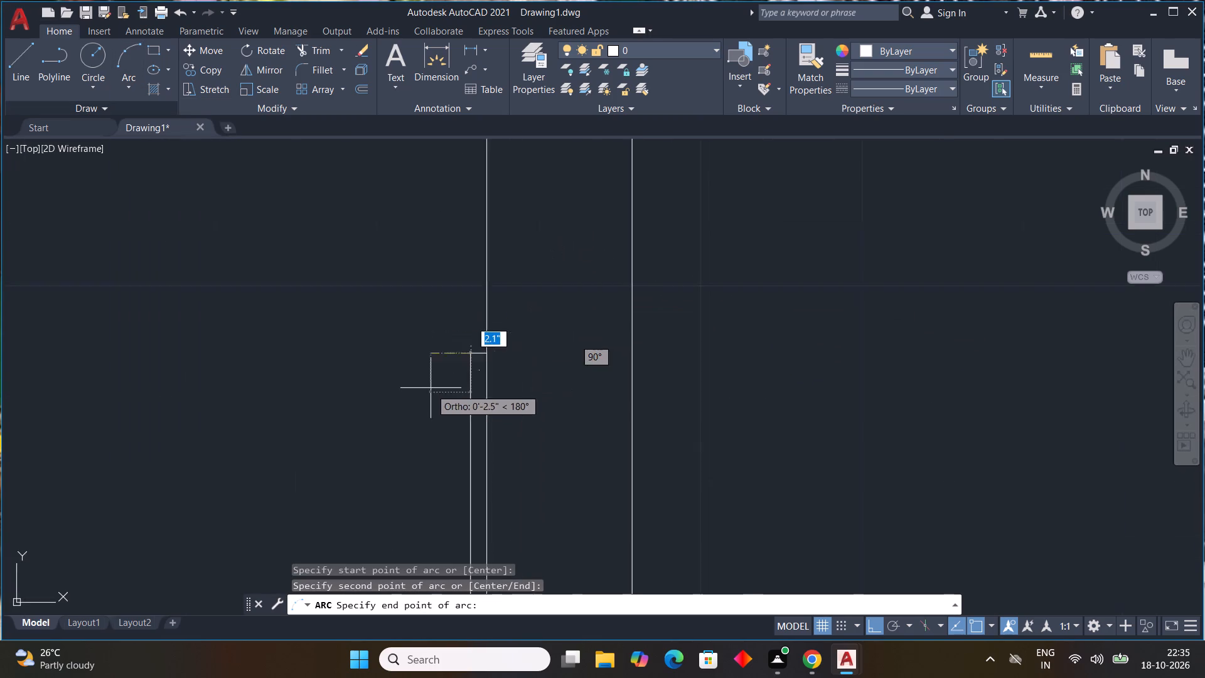
{"action": "middle_click_drag", "start_coordinate": [432, 387], "coordinate": [563, 237]}
{"action": "scroll", "coordinate": [577, 233], "scroll_direction": "down", "scroll_amount": 3}
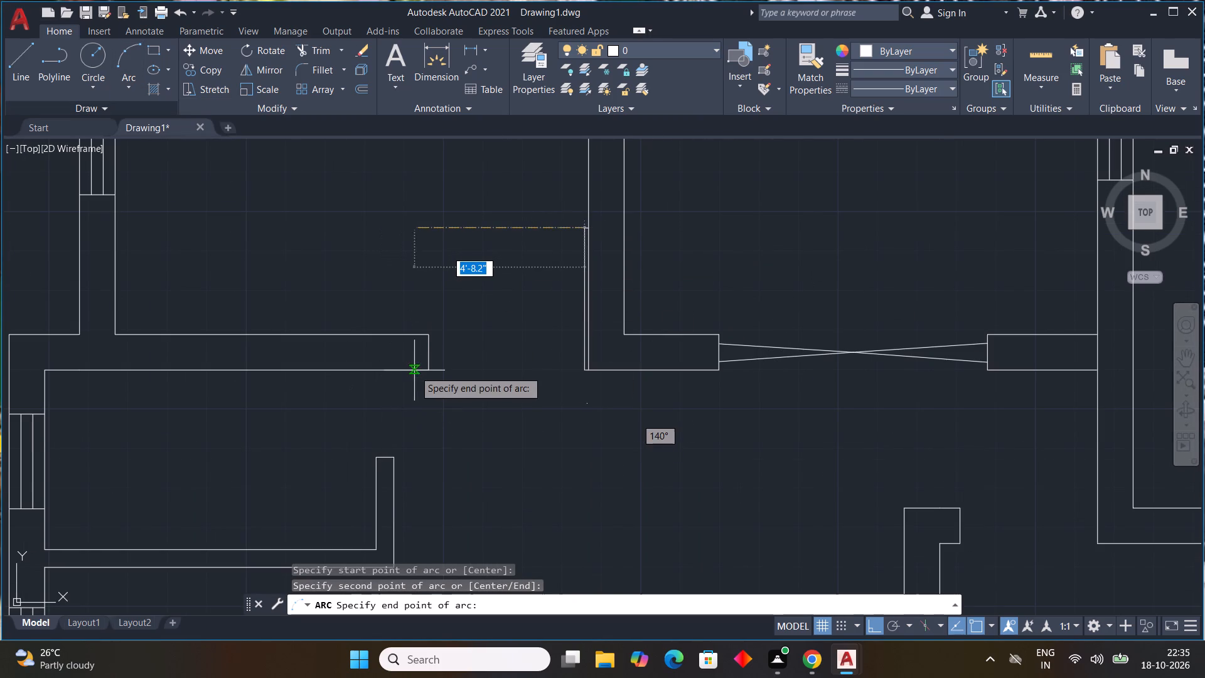
{"action": "scroll", "coordinate": [432, 367], "scroll_direction": "up", "scroll_amount": 2}
{"action": "left_click", "coordinate": [426, 370]}
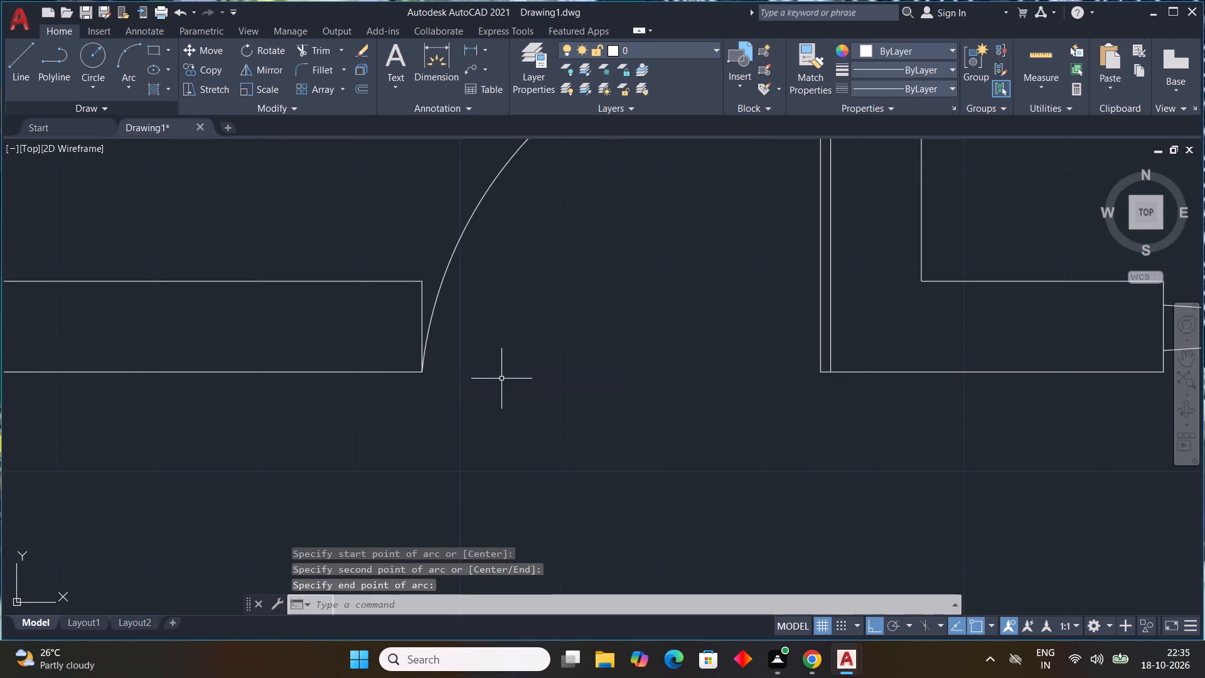
{"action": "scroll", "coordinate": [515, 379], "scroll_direction": "down", "scroll_amount": 3}
{"action": "key", "text": "Escape"}
{"action": "key", "text": "Escape"}
{"action": "key", "text": "Escape"}
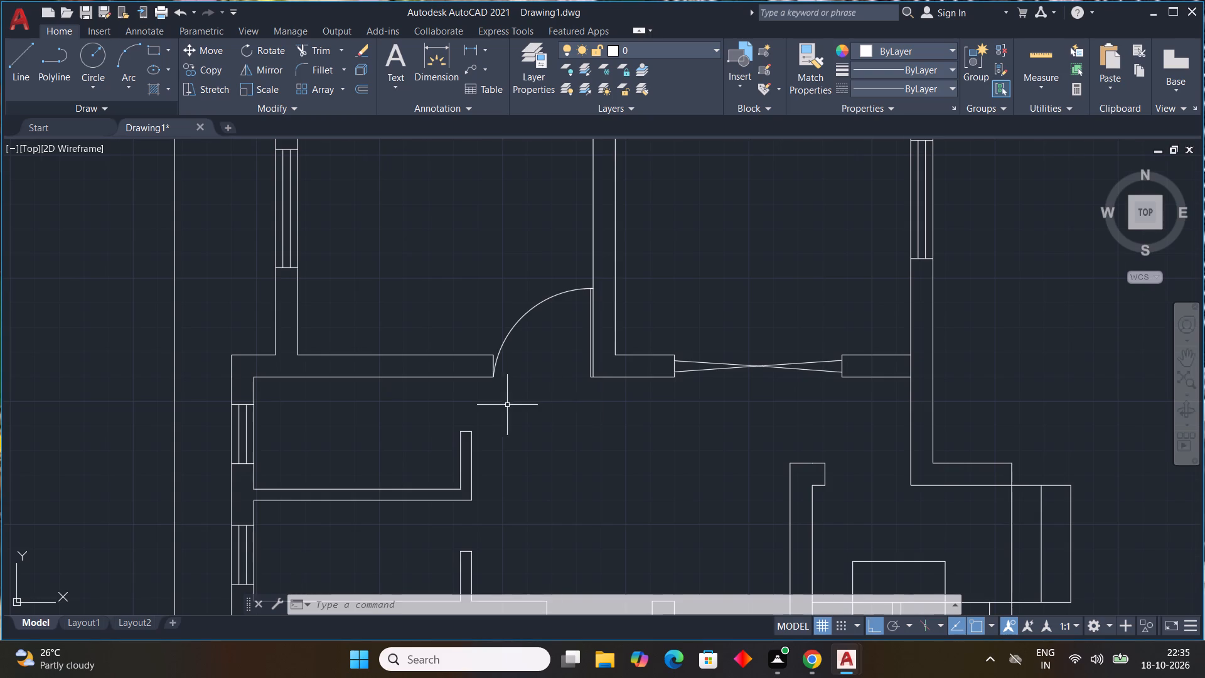
Start a door leaf at the opening above the staircase with a 1" line left from the inner corner of the right wall.
{"action": "scroll", "coordinate": [504, 405], "scroll_direction": "down", "scroll_amount": 2}
{"action": "middle_click_drag", "start_coordinate": [543, 456], "coordinate": [537, 390]}
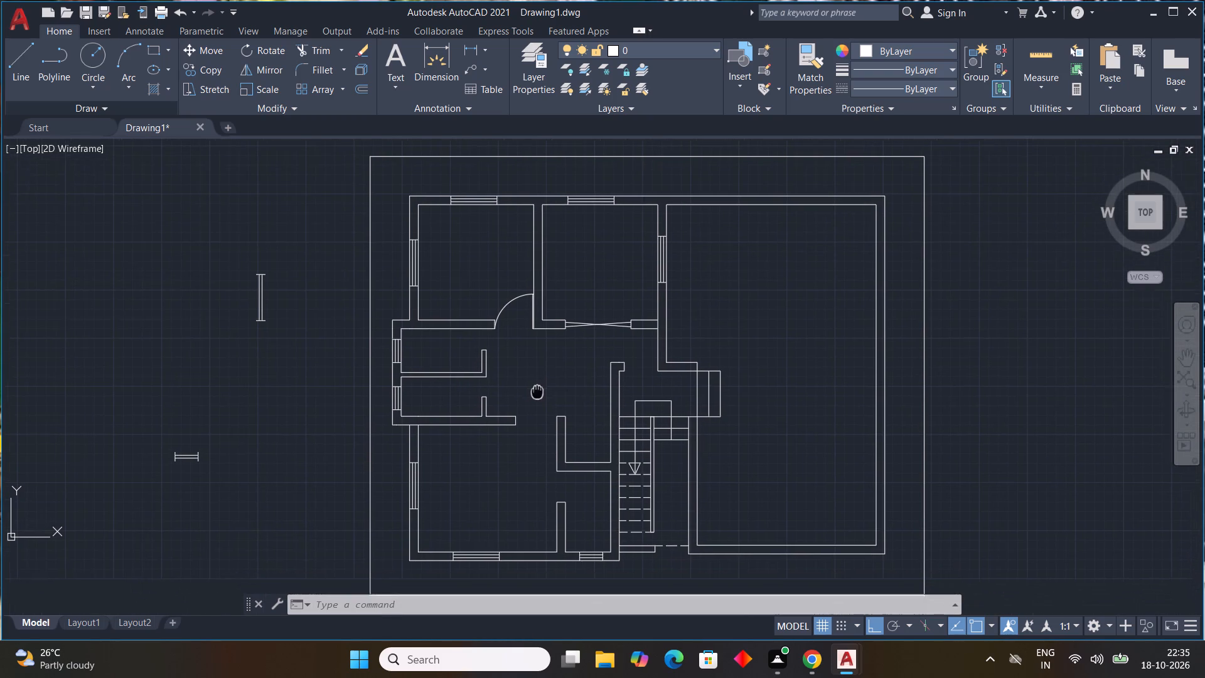
{"action": "middle_click", "coordinate": [536, 389]}
{"action": "middle_click_drag", "start_coordinate": [537, 390], "coordinate": [537, 390]}
{"action": "scroll", "coordinate": [653, 376], "scroll_direction": "up", "scroll_amount": 3}
{"action": "type", "text": "L"}
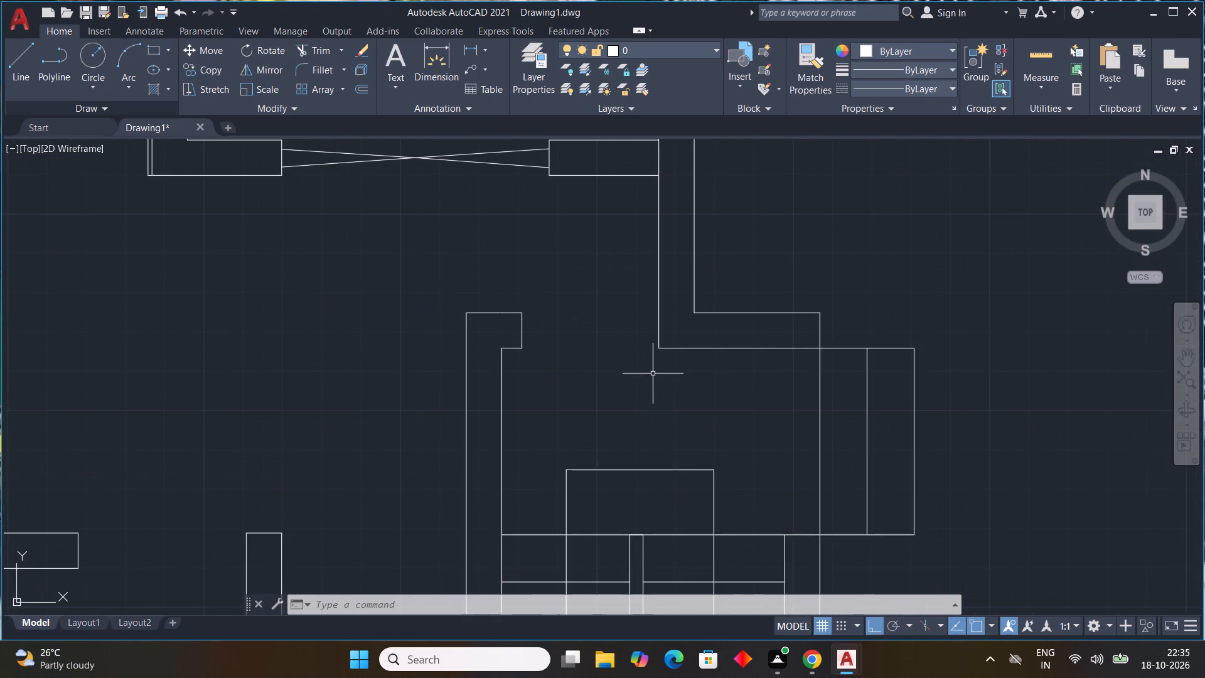
{"action": "key", "text": "space"}
{"action": "left_click", "coordinate": [658, 349]}
{"action": "key", "text": "1"}
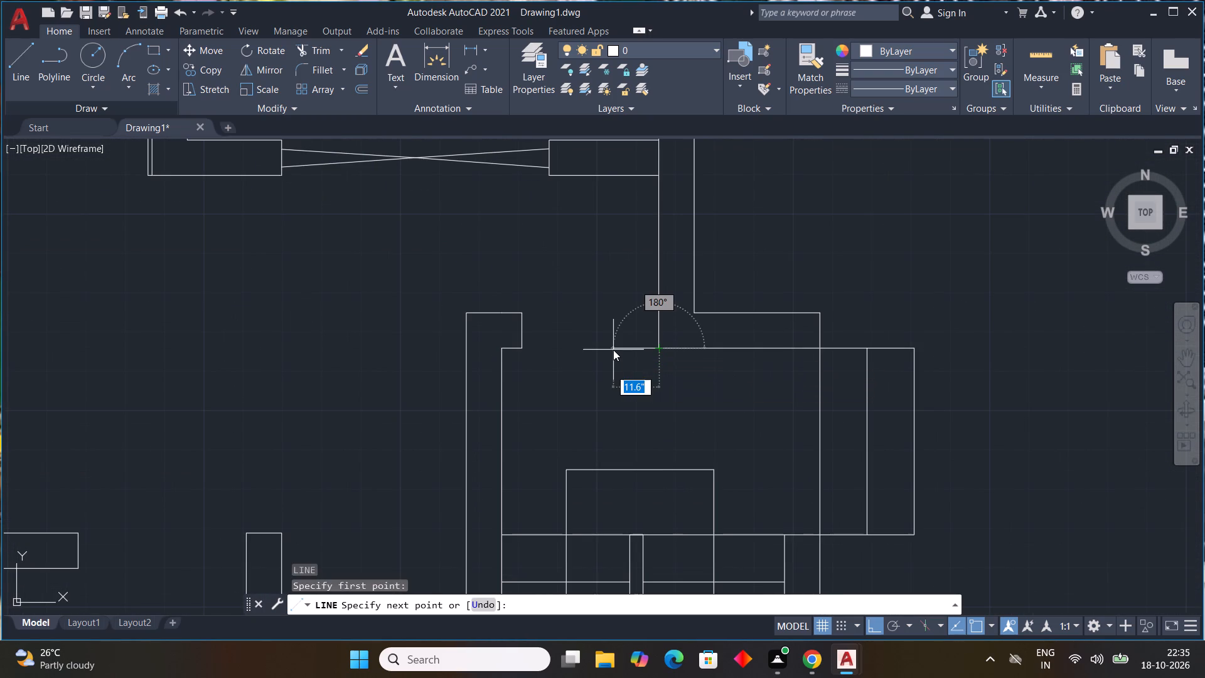
{"action": "key", "text": "shift+quotedbl"}
{"action": "key", "text": "Return"}
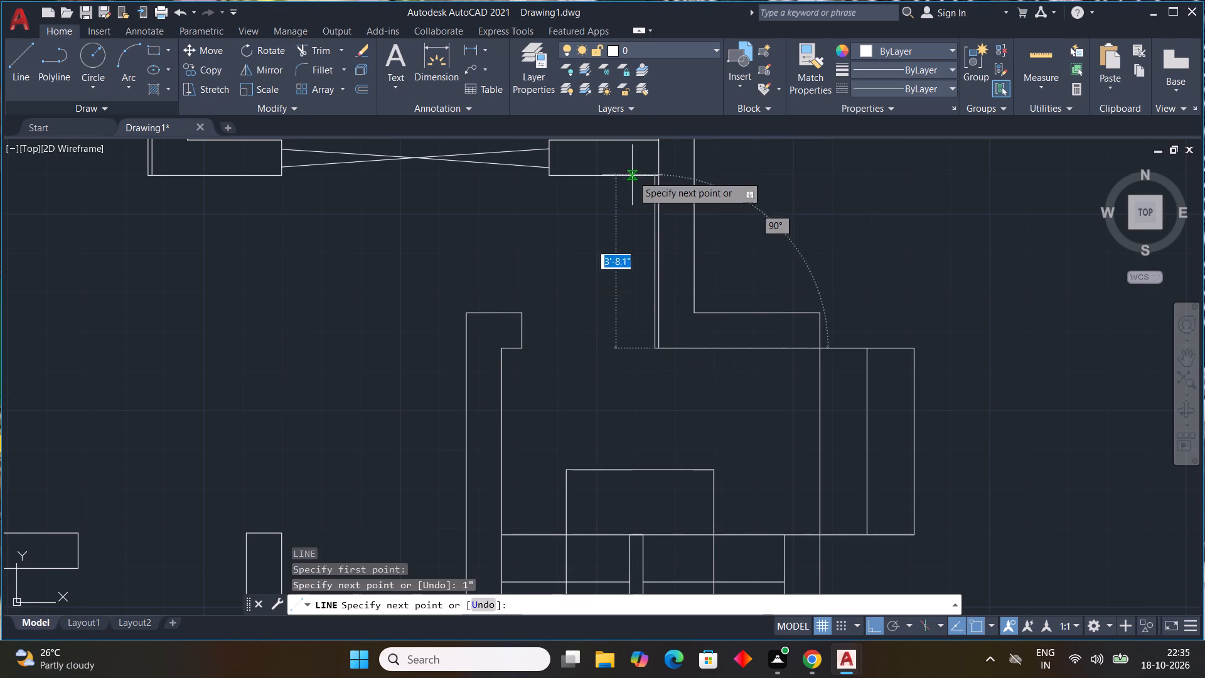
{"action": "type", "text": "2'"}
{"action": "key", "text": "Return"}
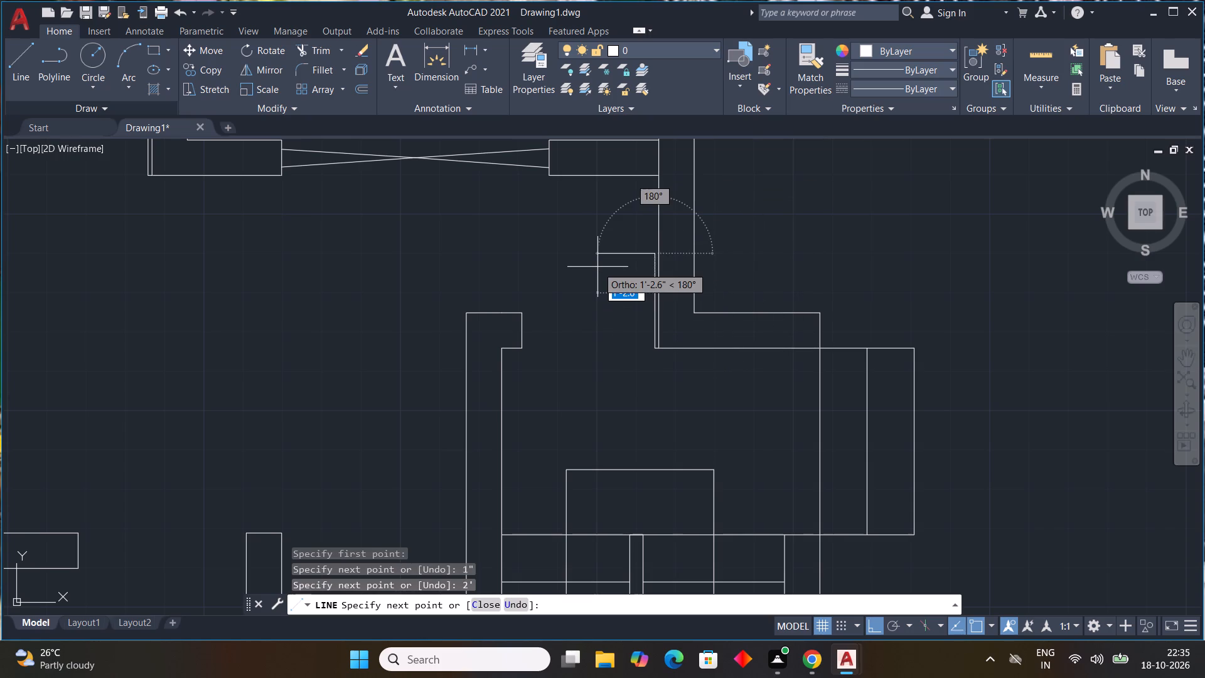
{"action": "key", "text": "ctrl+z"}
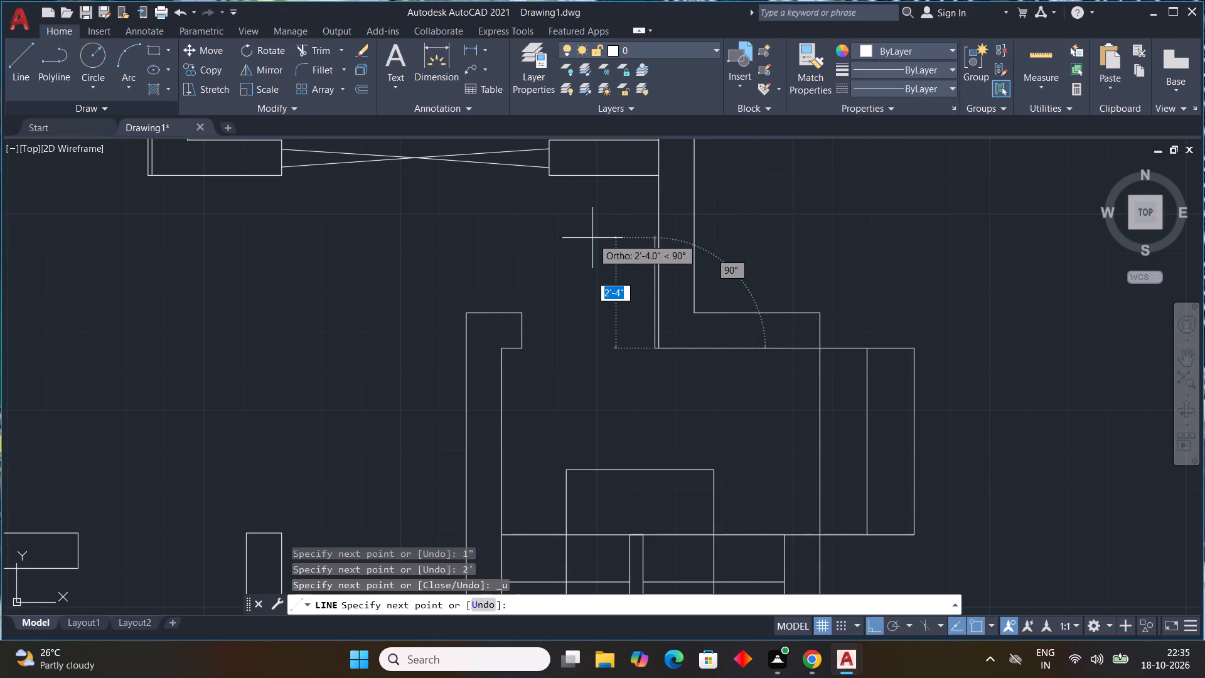
Continue the door leaf above the staircase 3' upward and close its top back to the wall face.
{"action": "type", "text": "3'"}
{"action": "key", "text": "Return"}
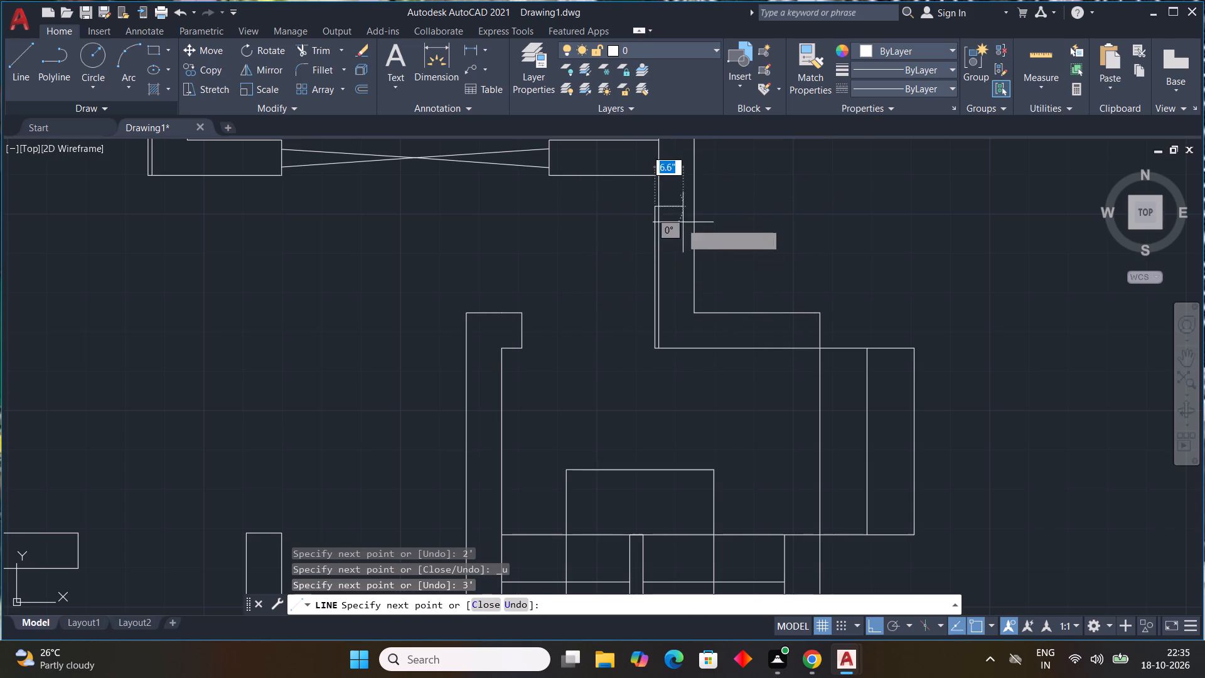
{"action": "scroll", "coordinate": [668, 205], "scroll_direction": "up", "scroll_amount": 3}
{"action": "left_click", "coordinate": [637, 210]}
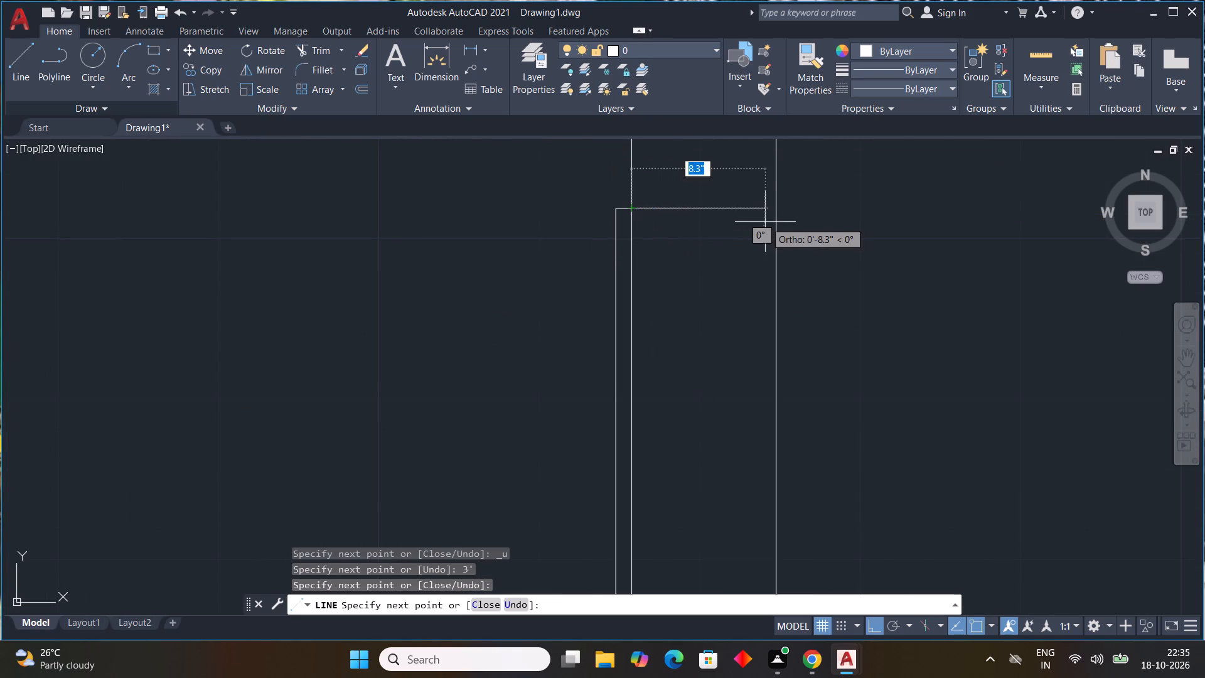
{"action": "key", "text": "Escape"}
Draw this door's swing as a three-point arc across the leaf's top to the lower corner of the short wall return opposite.
{"action": "left_click", "coordinate": [131, 80]}
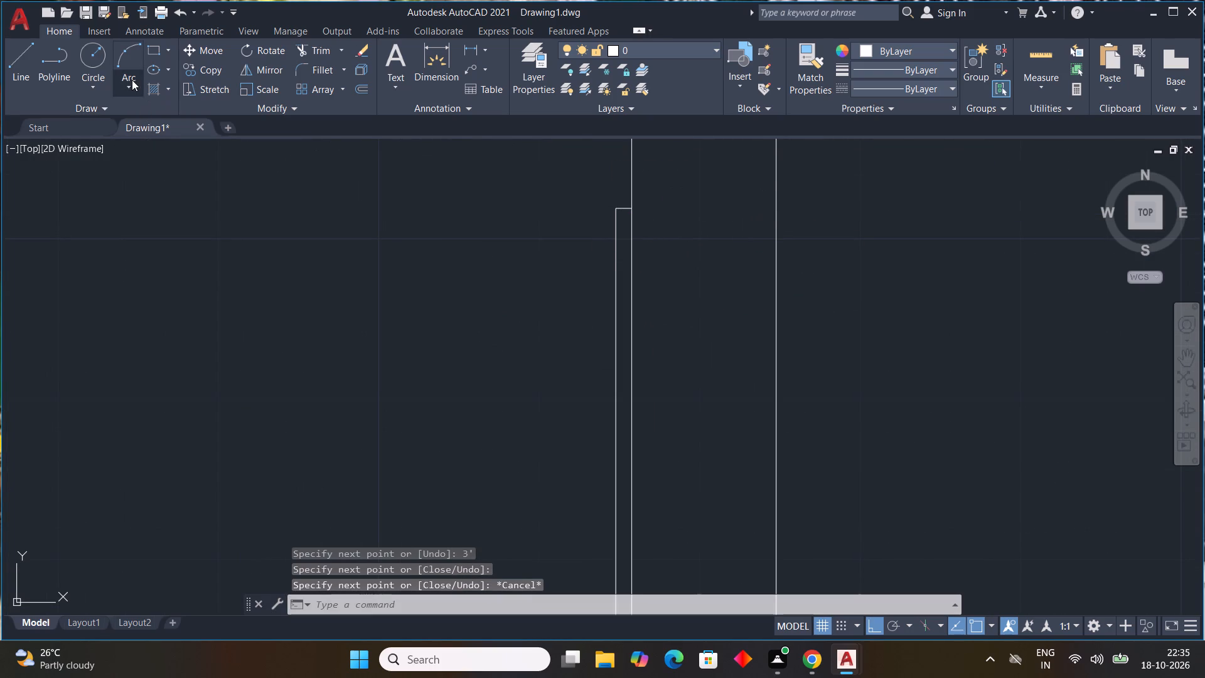
{"action": "left_click", "coordinate": [146, 101]}
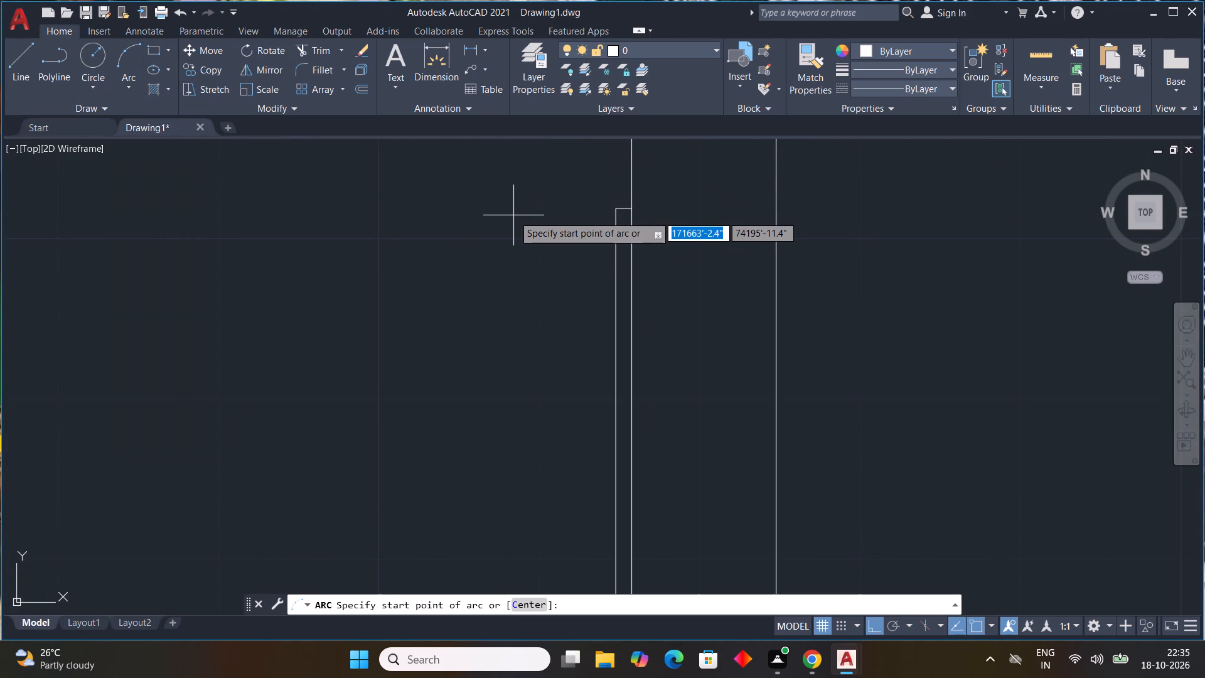
{"action": "left_click", "coordinate": [631, 209]}
{"action": "left_click", "coordinate": [616, 207]}
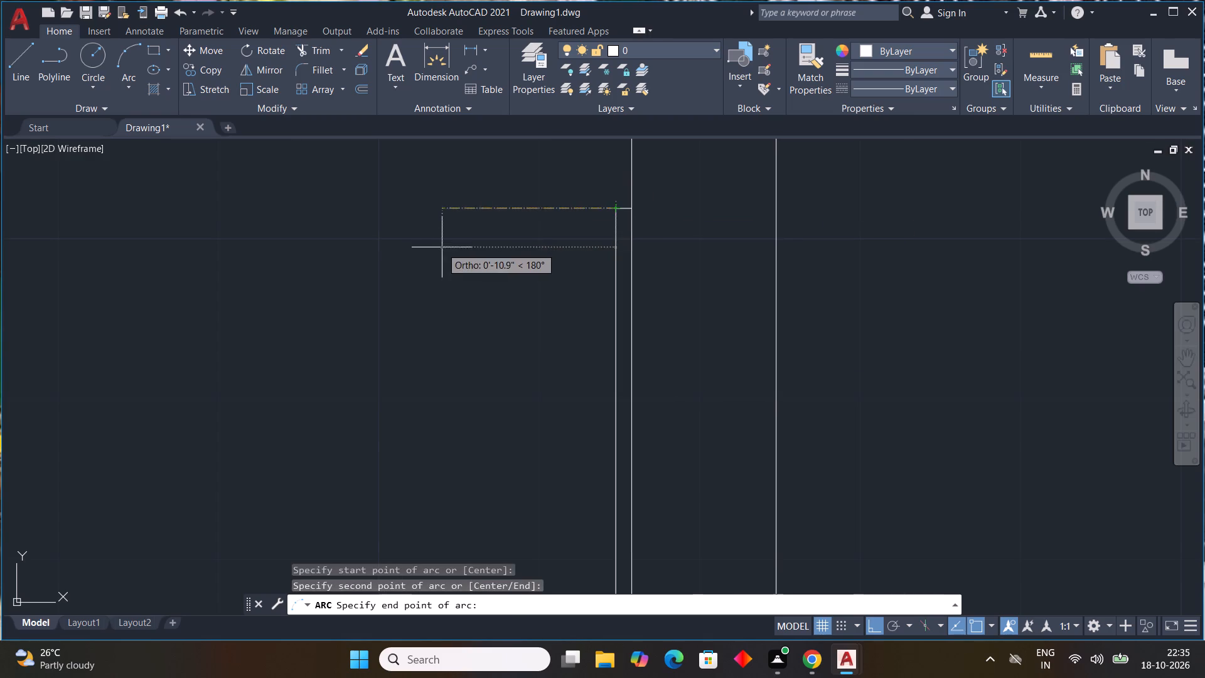
{"action": "scroll", "coordinate": [442, 247], "scroll_direction": "down", "scroll_amount": 3}
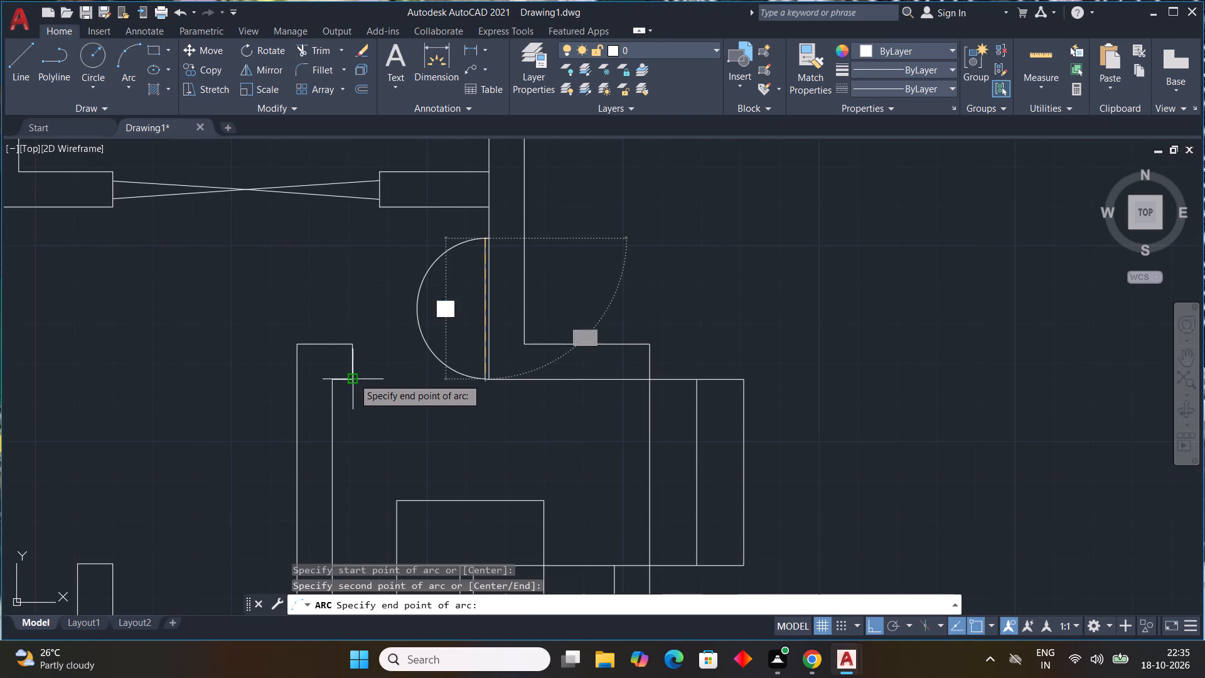
{"action": "left_click", "coordinate": [353, 378]}
{"action": "key", "text": "Escape"}
{"action": "key", "text": "Escape"}
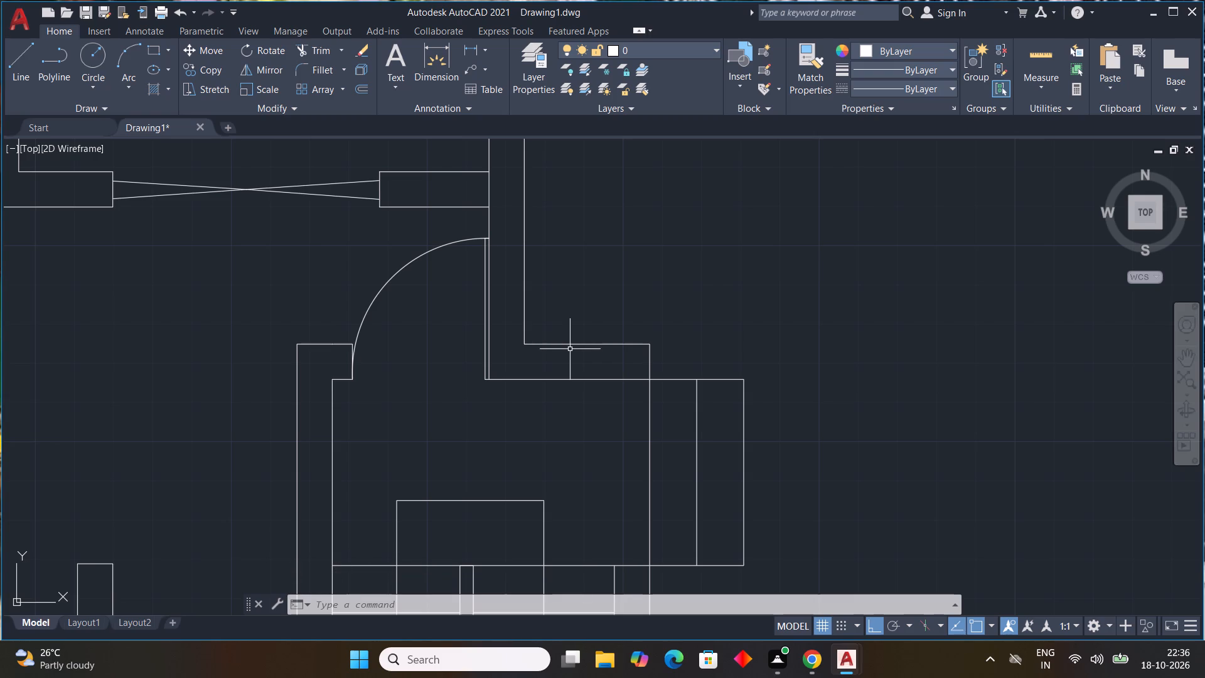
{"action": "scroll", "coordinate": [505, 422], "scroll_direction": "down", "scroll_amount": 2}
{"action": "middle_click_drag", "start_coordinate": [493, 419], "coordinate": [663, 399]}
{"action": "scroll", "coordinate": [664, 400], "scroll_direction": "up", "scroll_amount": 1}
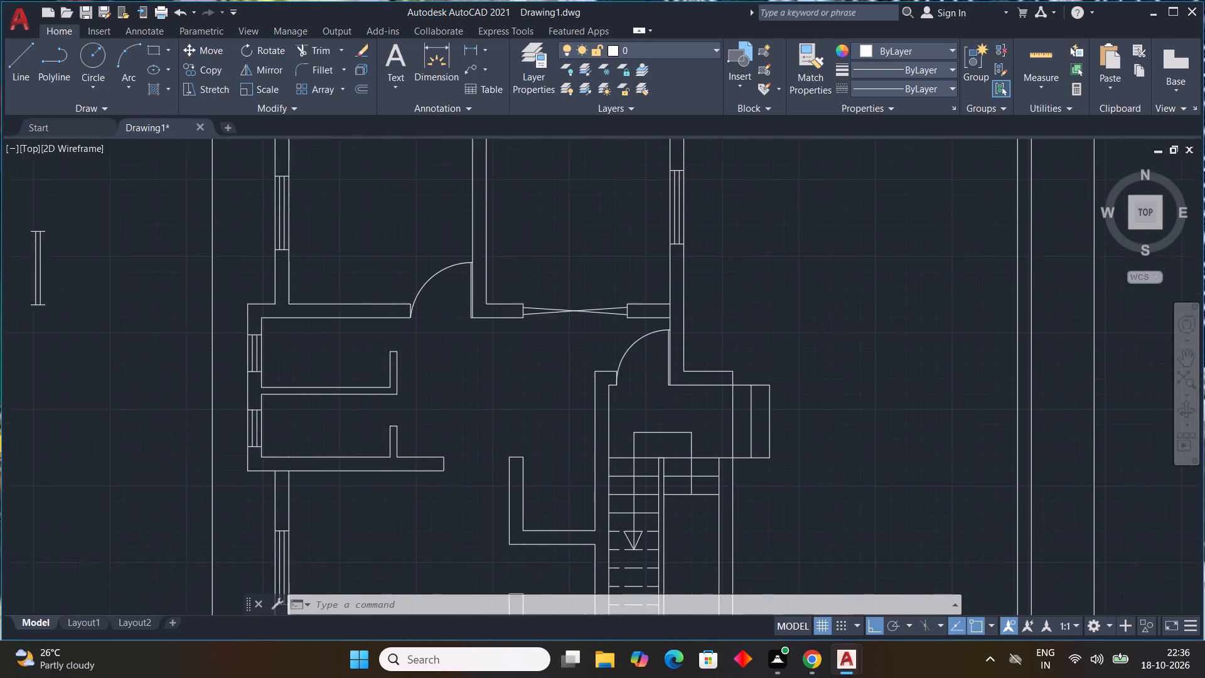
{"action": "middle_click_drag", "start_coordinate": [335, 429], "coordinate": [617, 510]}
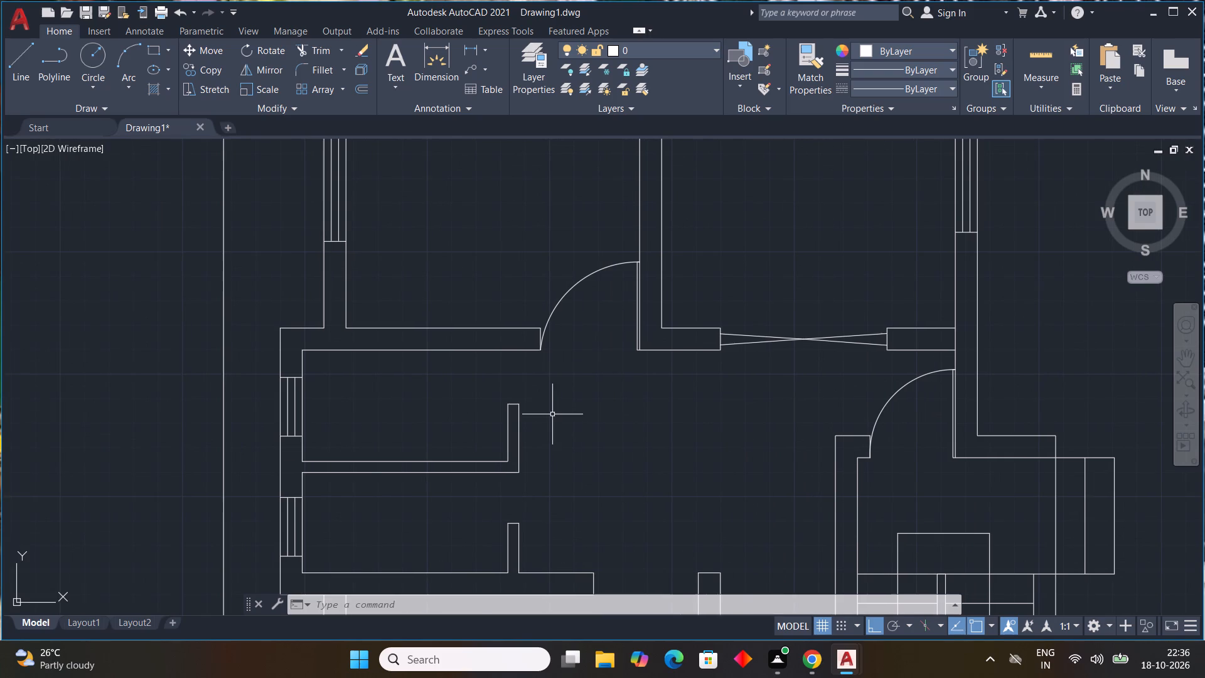
Draw the upper small left room's door leaf under its top wall, in line with the partition's outer face: 1" down, 2' left, closed to the wall.
{"action": "type", "text": "L"}
{"action": "key", "text": "space"}
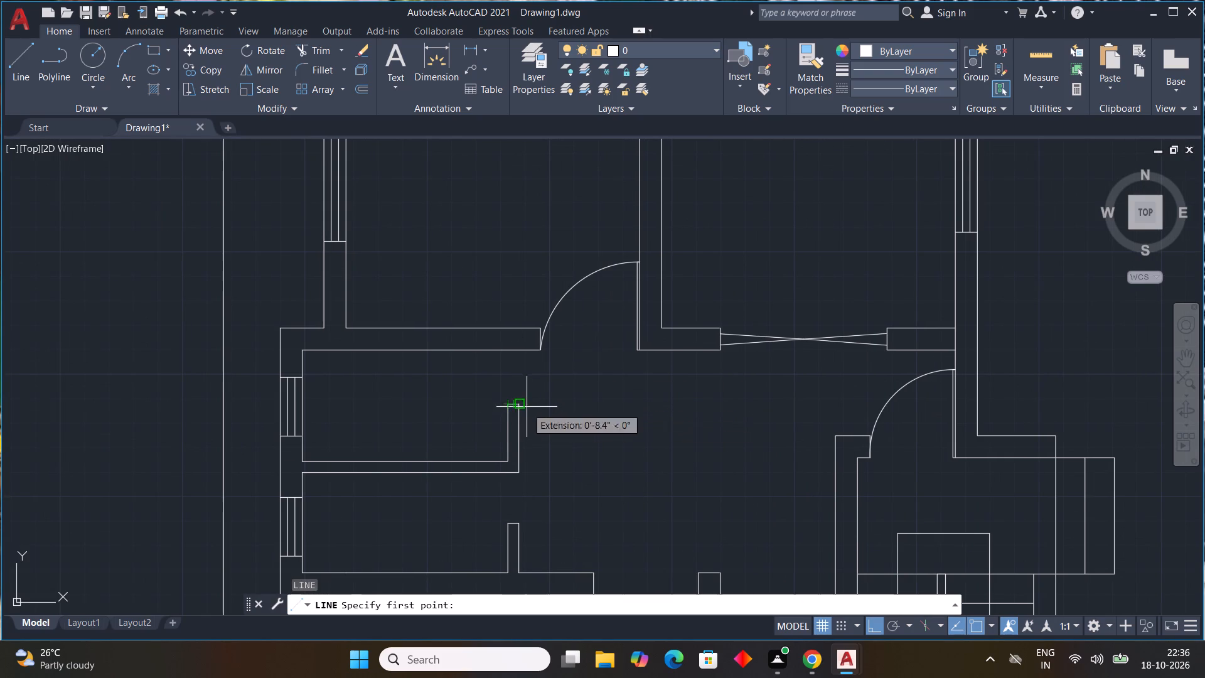
{"action": "left_click", "coordinate": [518, 351]}
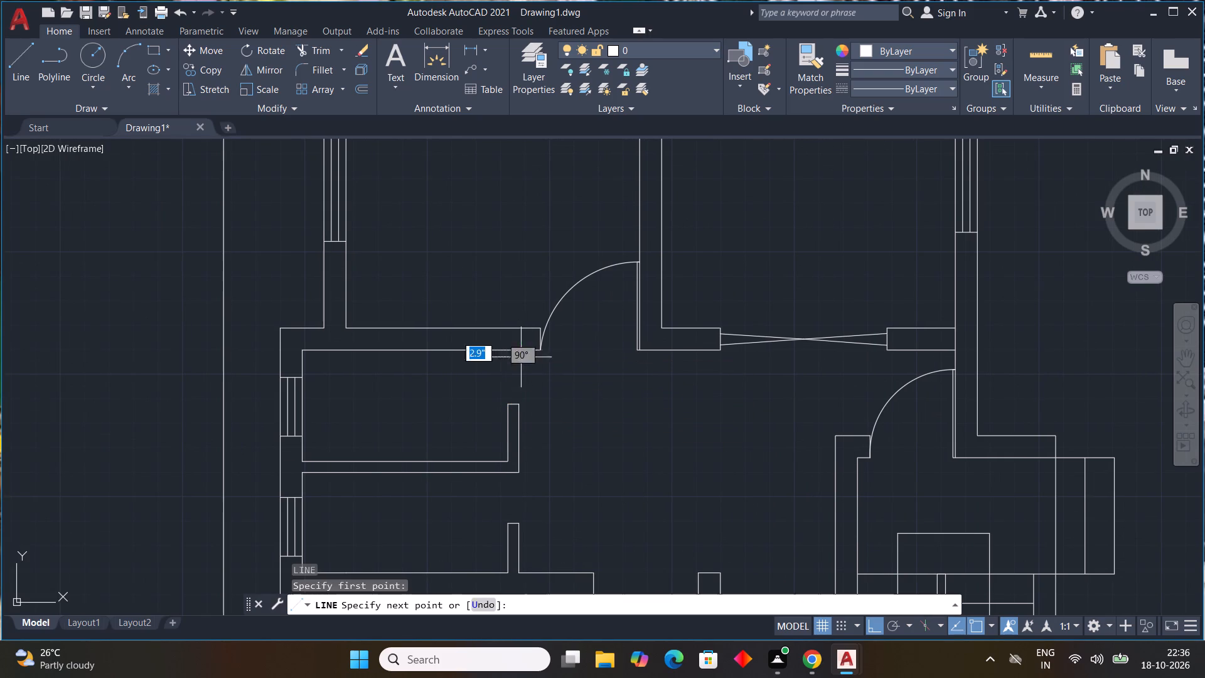
{"action": "type", "text": "1\""}
{"action": "key", "text": "Return"}
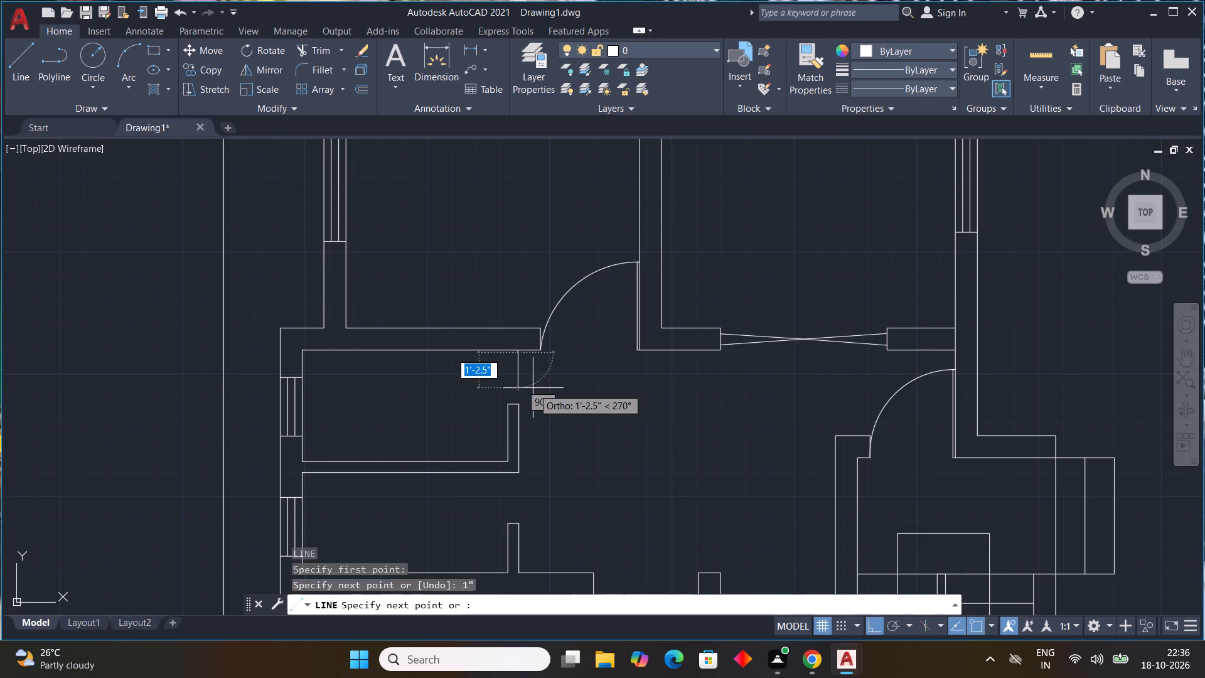
{"action": "type", "text": "2'"}
{"action": "key", "text": "Return"}
{"action": "scroll", "coordinate": [485, 363], "scroll_direction": "up", "scroll_amount": 2}
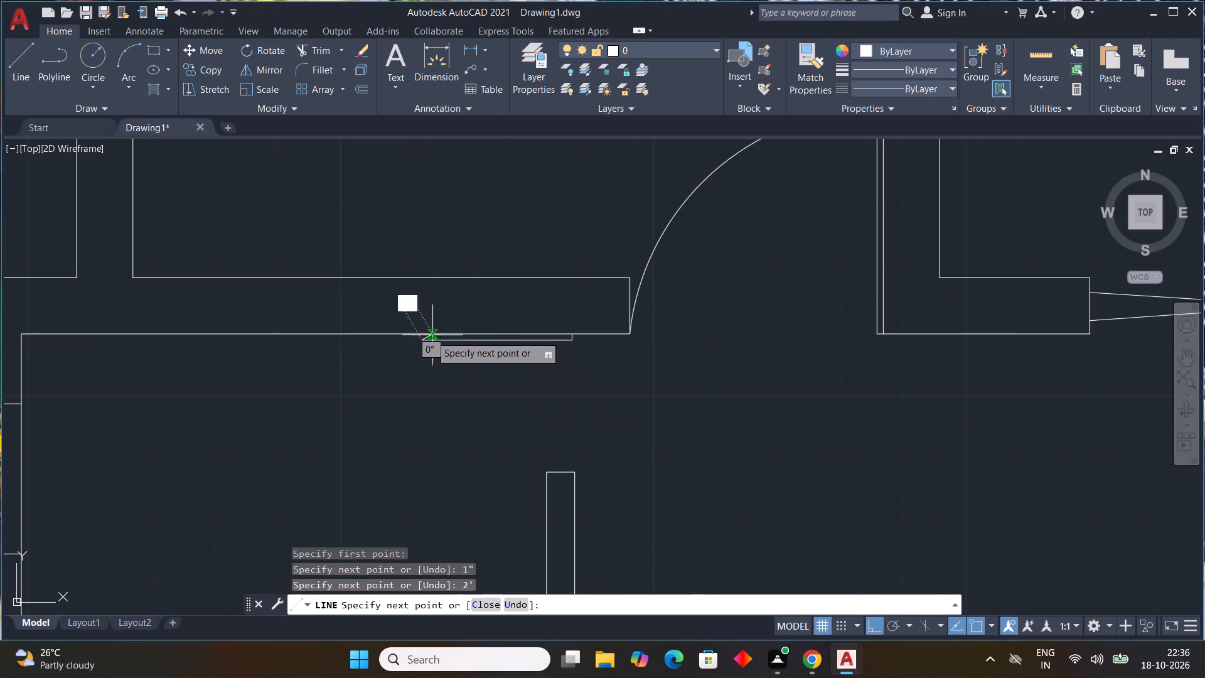
{"action": "scroll", "coordinate": [420, 334], "scroll_direction": "up", "scroll_amount": 2}
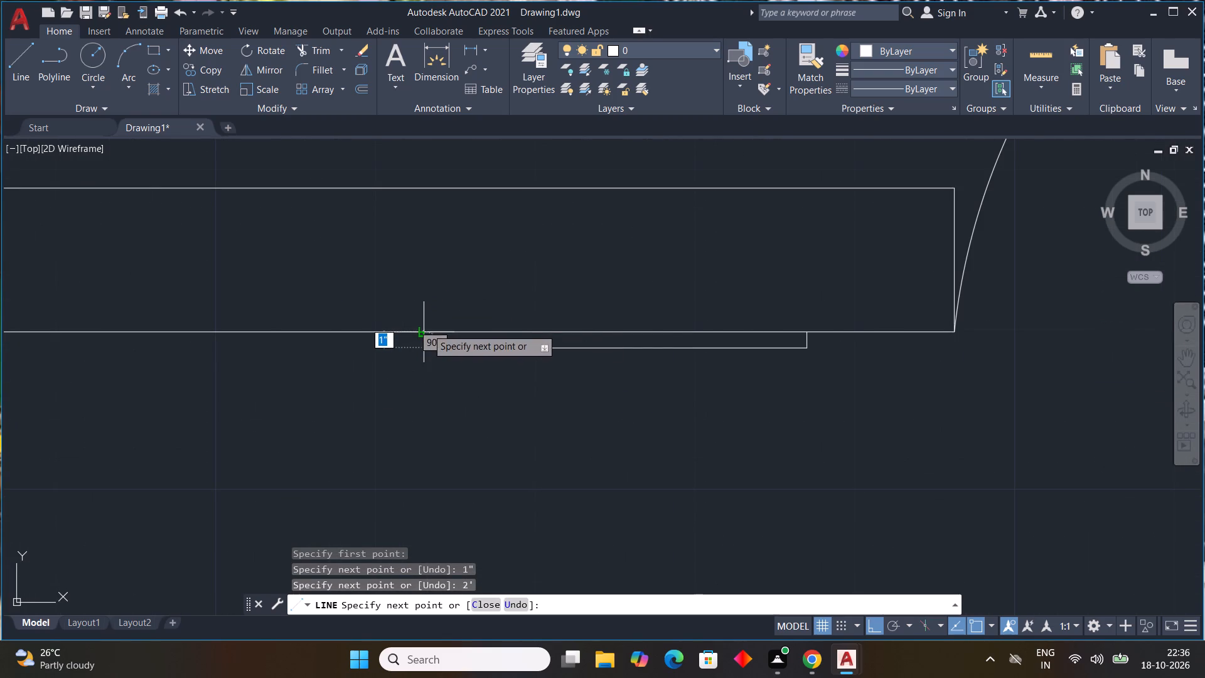
{"action": "left_click", "coordinate": [427, 328]}
{"action": "key", "text": "Escape"}
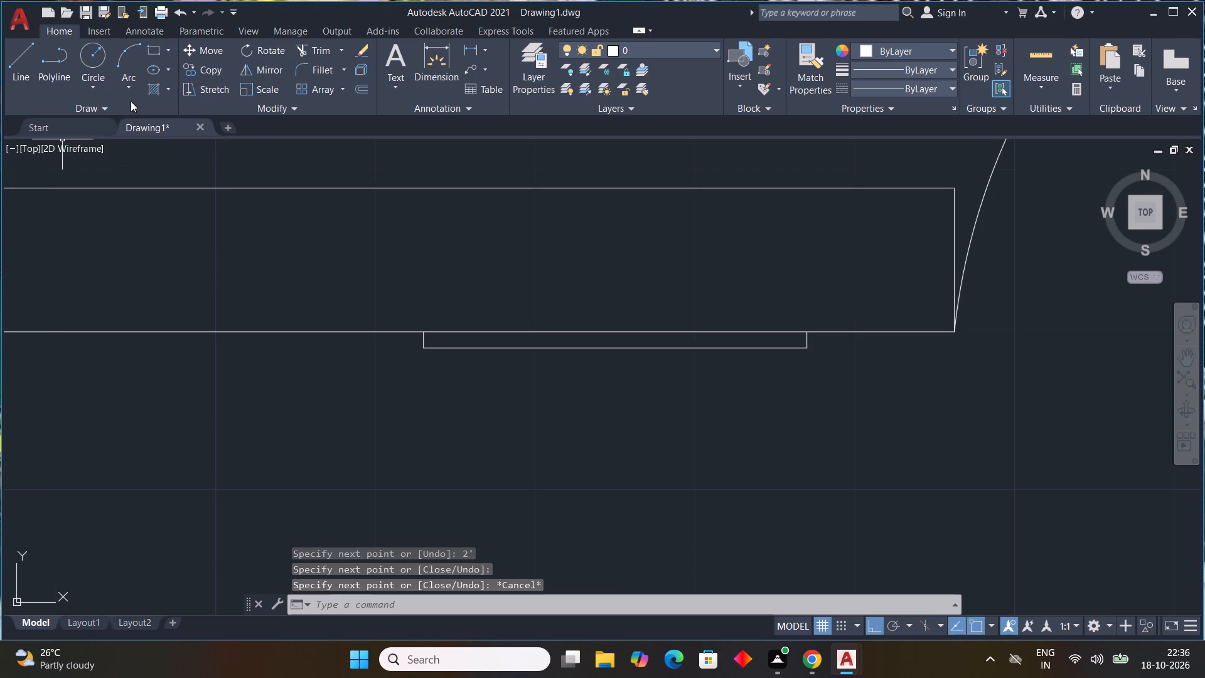
Draw this door's swing as a three-point arc across the leaf's free end to the inner top corner of the partition end below.
{"action": "left_click", "coordinate": [134, 90]}
{"action": "left_click_drag", "start_coordinate": [148, 110], "coordinate": [156, 121]}
{"action": "left_click", "coordinate": [422, 331]}
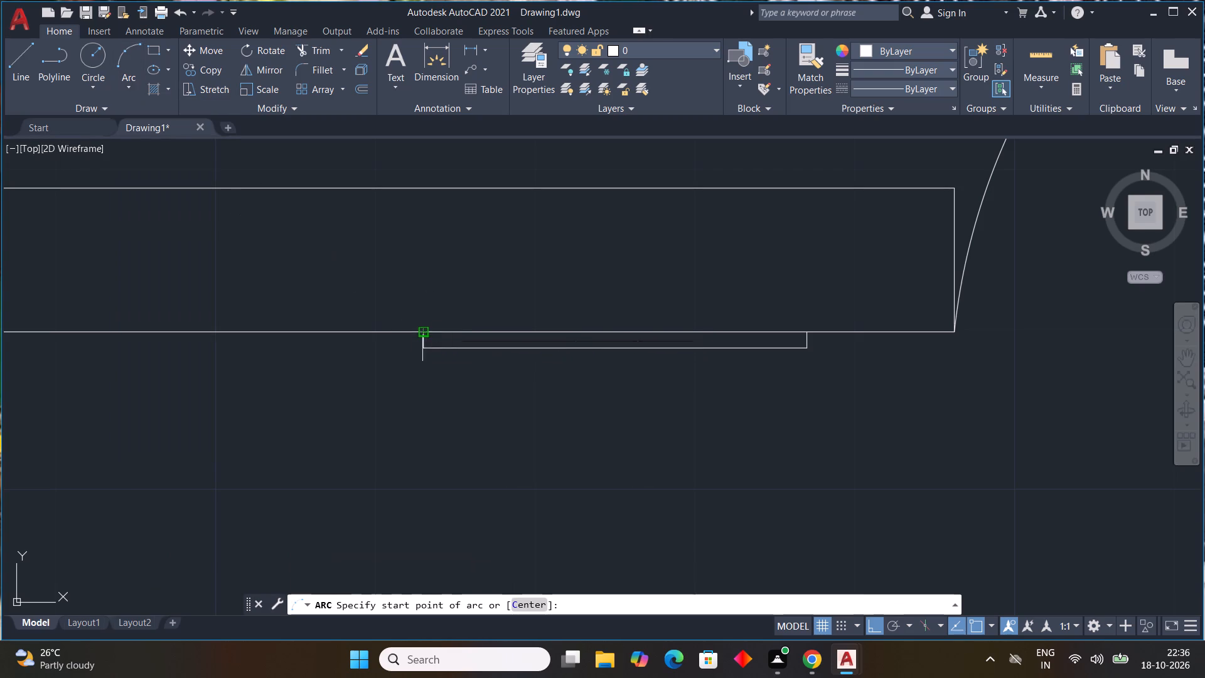
{"action": "left_click", "coordinate": [425, 352]}
{"action": "scroll", "coordinate": [520, 446], "scroll_direction": "down", "scroll_amount": 1}
{"action": "middle_click_drag", "start_coordinate": [520, 446], "coordinate": [451, 296]}
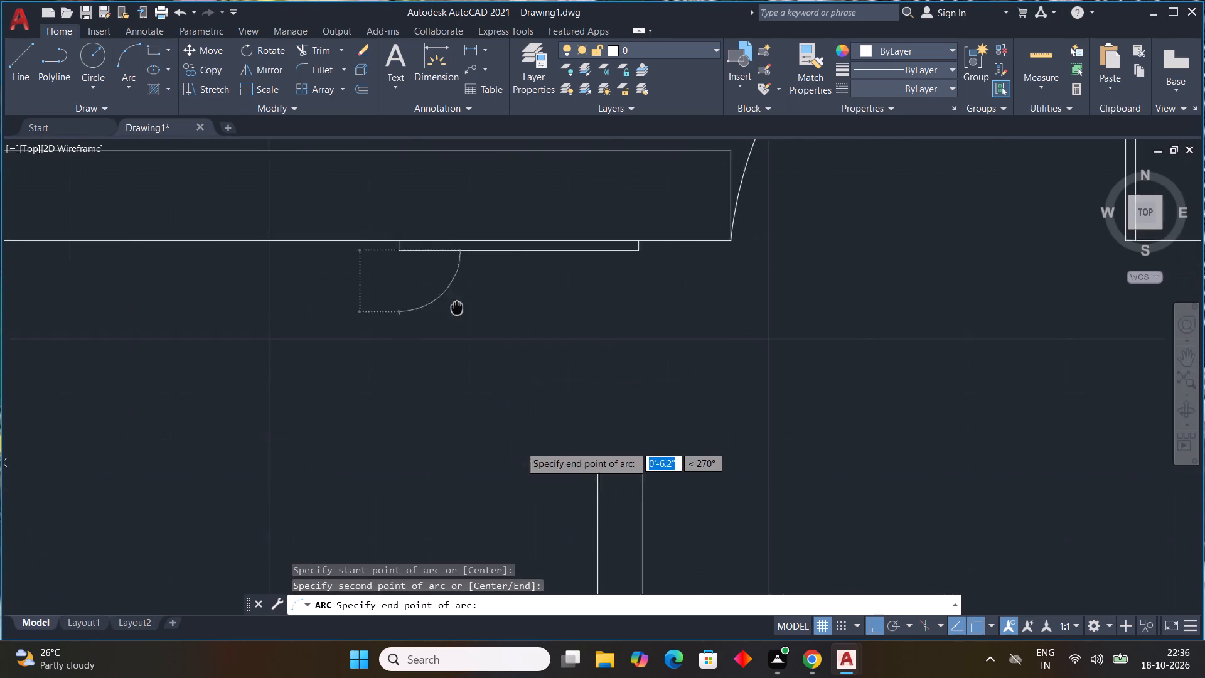
{"action": "middle_click_drag", "start_coordinate": [451, 296], "coordinate": [449, 291]}
{"action": "left_click", "coordinate": [581, 438]}
{"action": "scroll", "coordinate": [633, 464], "scroll_direction": "down", "scroll_amount": 2}
Draw the lower small left room's door leaf from the dividing partition's outer corner: 1" down, 2' left, closed up to the partition face.
{"action": "middle_click_drag", "start_coordinate": [668, 485], "coordinate": [666, 480]}
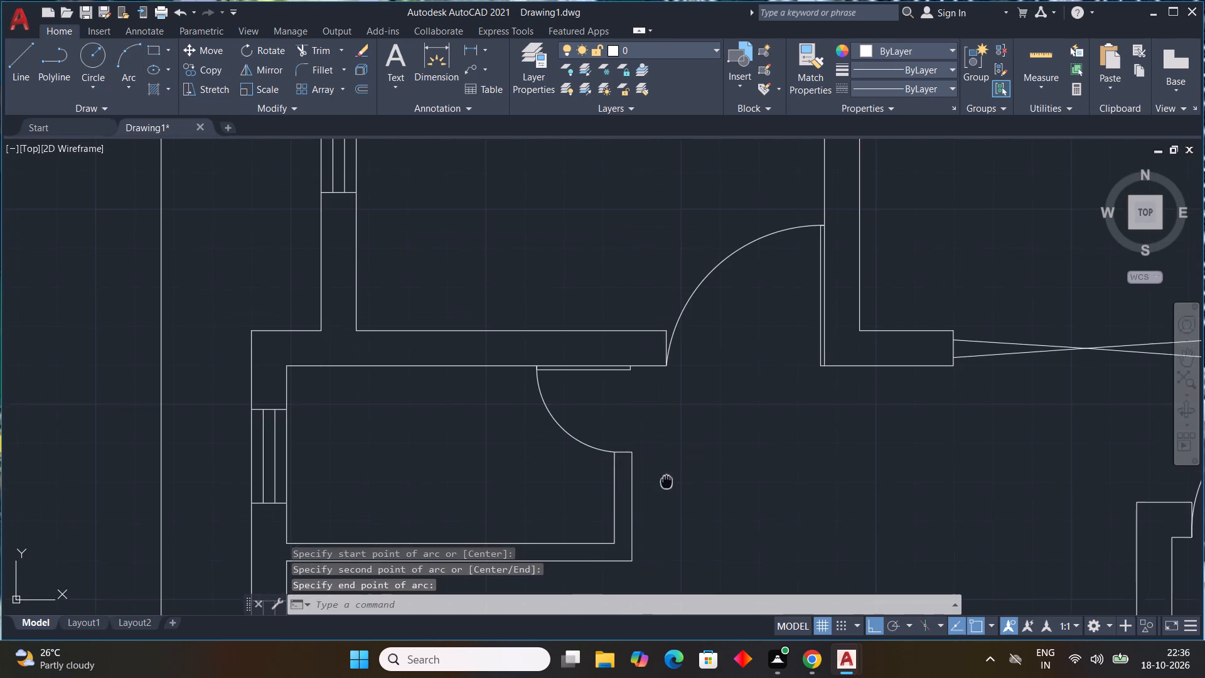
{"action": "middle_click_drag", "start_coordinate": [666, 480], "coordinate": [609, 296]}
{"action": "key", "text": "l"}
{"action": "key", "text": "space"}
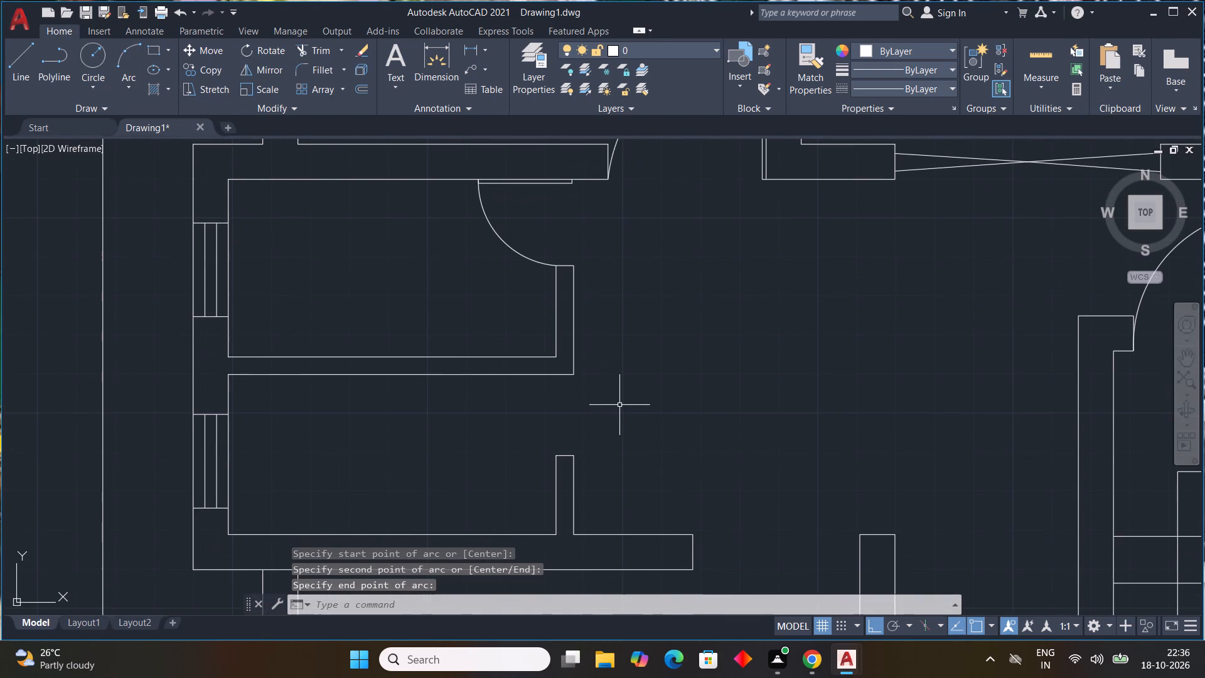
{"action": "left_click", "coordinate": [574, 374]}
{"action": "type", "text": "1\""}
{"action": "key", "text": "Return"}
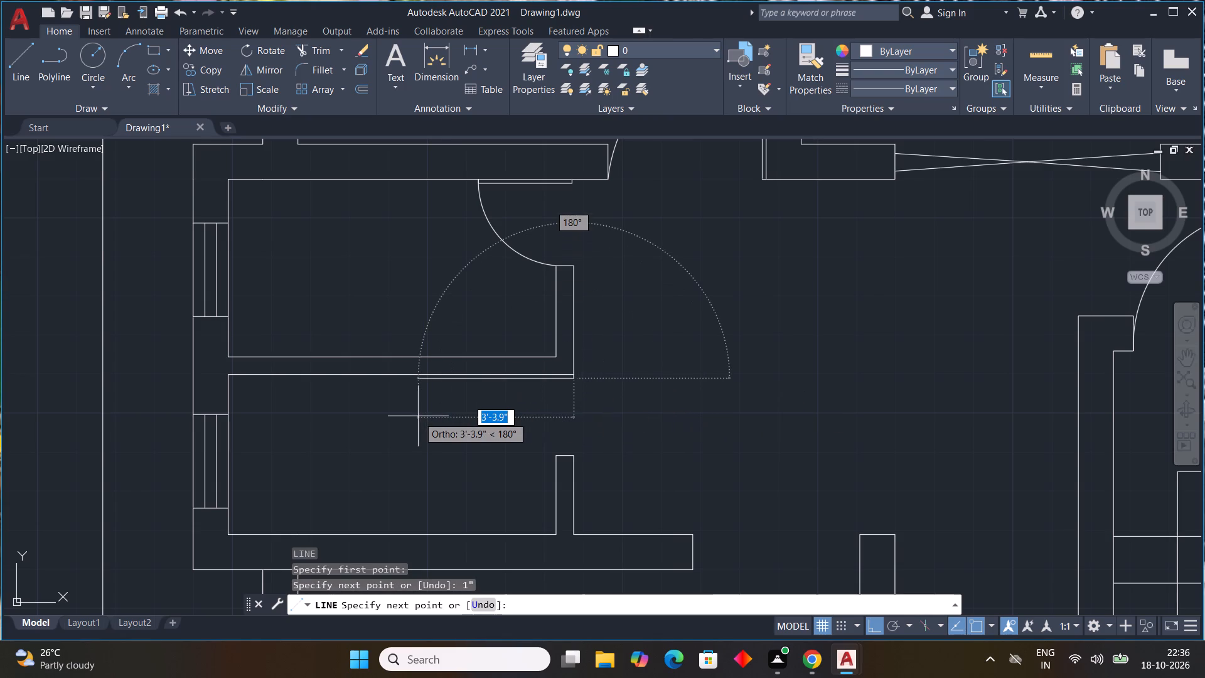
{"action": "type", "text": "2'"}
{"action": "key", "text": "Return"}
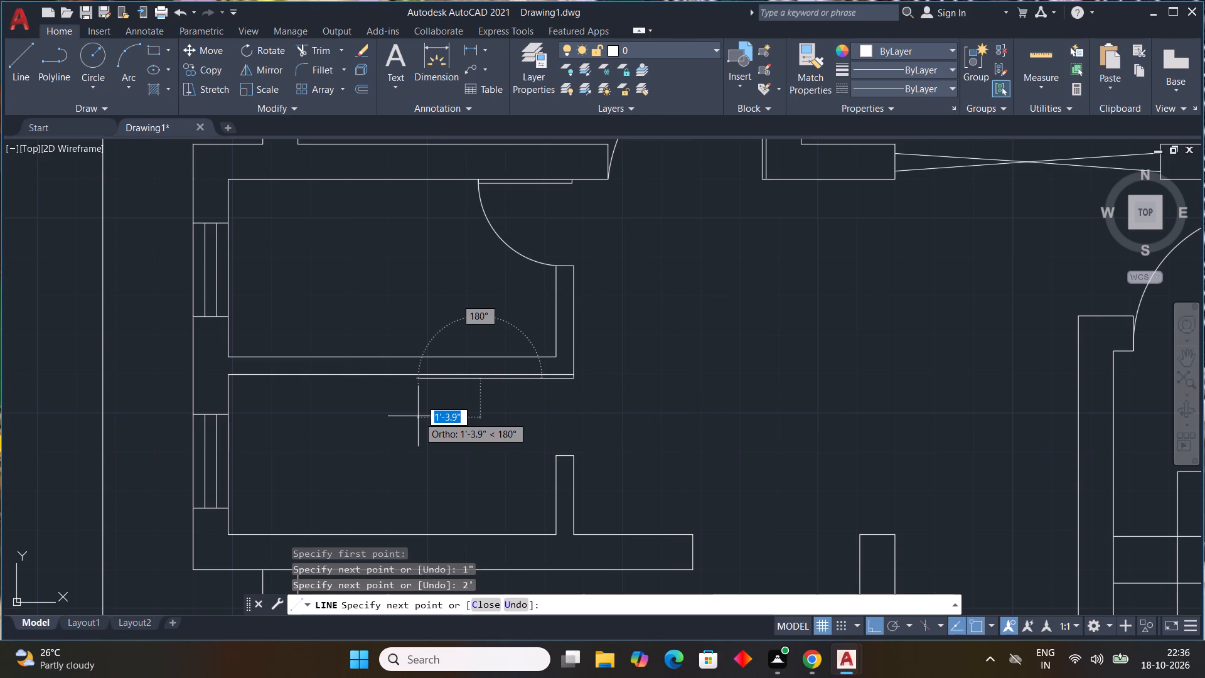
{"action": "scroll", "coordinate": [504, 362], "scroll_direction": "up", "scroll_amount": 3}
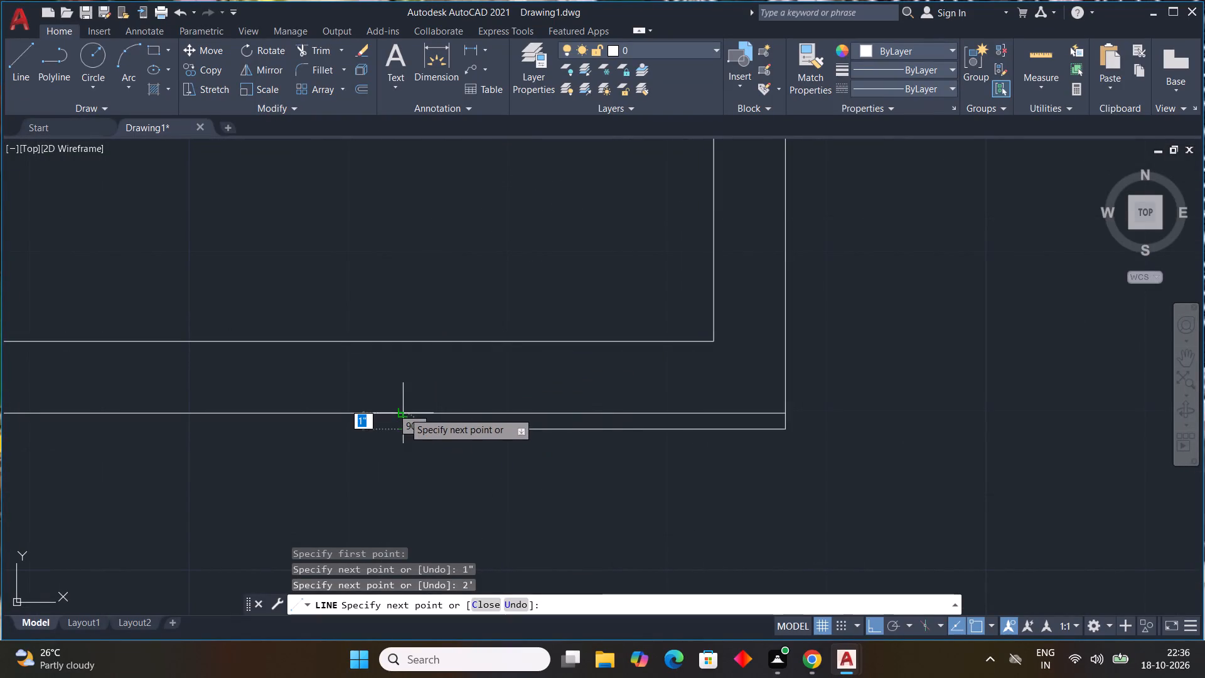
{"action": "left_click", "coordinate": [404, 411]}
{"action": "key", "text": "Escape"}
{"action": "key", "text": "Escape"}
{"action": "key", "text": "Escape"}
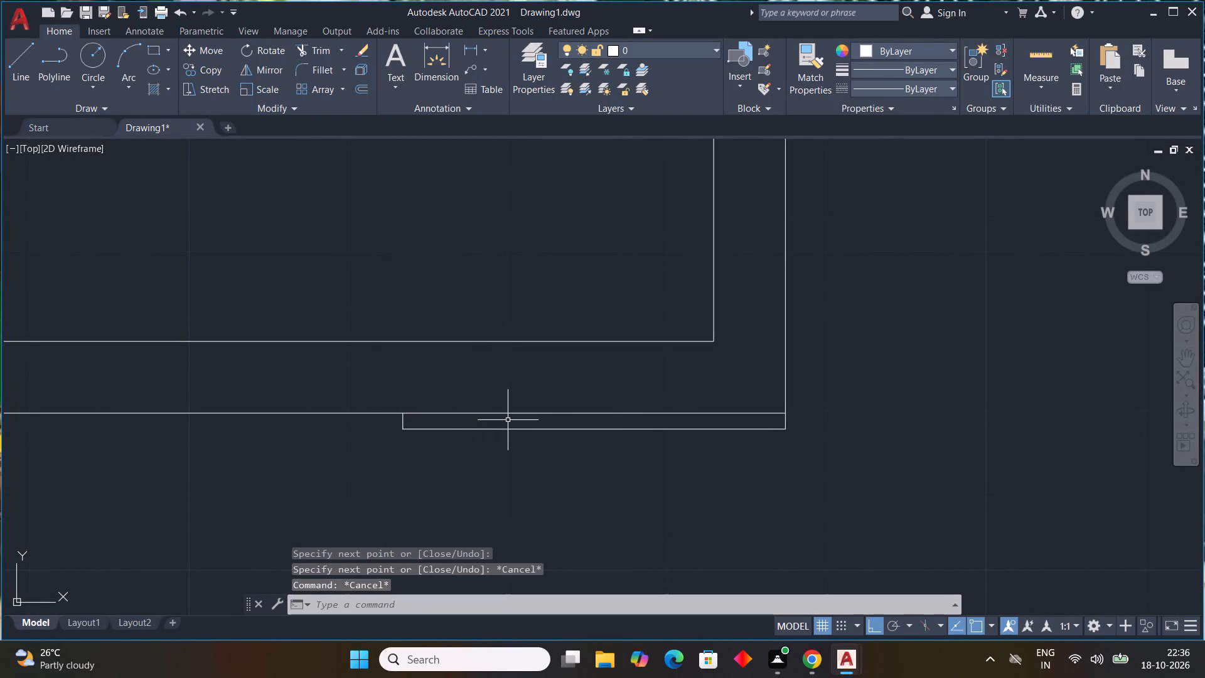
Draw the lower small room's door swing as a three-point arc across the leaf's free end to the inner top corner of the wall stub below.
{"action": "left_click", "coordinate": [127, 91]}
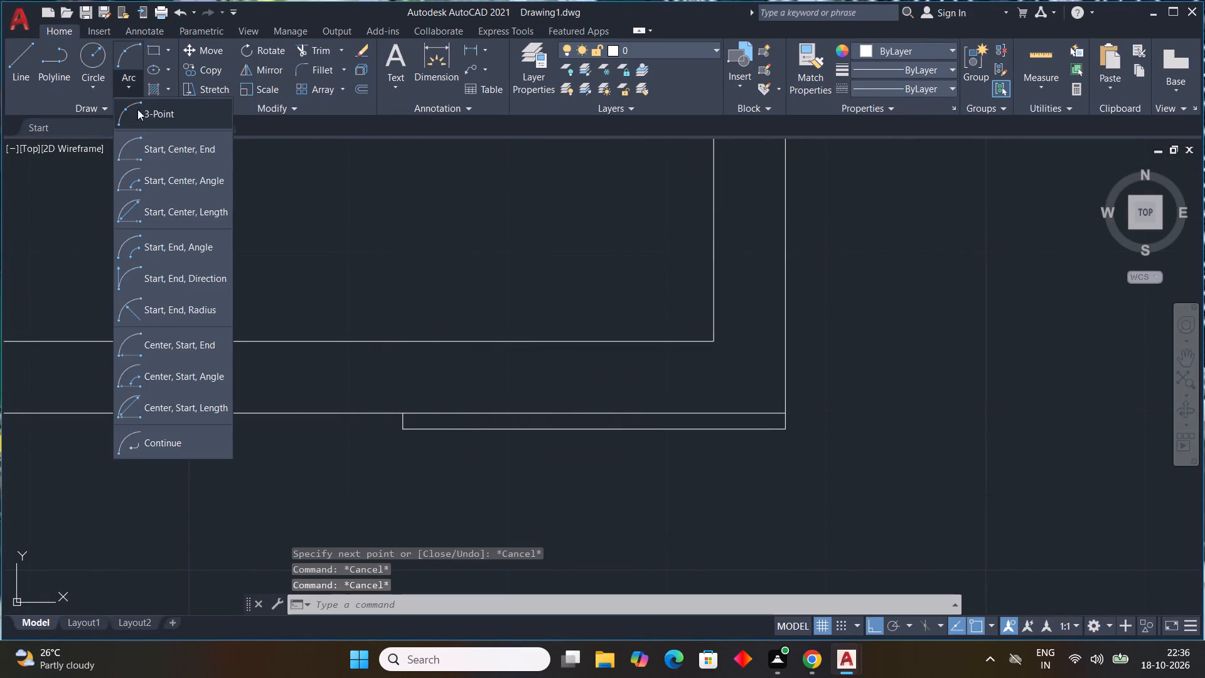
{"action": "left_click", "coordinate": [147, 119]}
{"action": "middle_click_drag", "start_coordinate": [417, 446], "coordinate": [419, 421]}
{"action": "scroll", "coordinate": [417, 445], "scroll_direction": "down", "scroll_amount": 2}
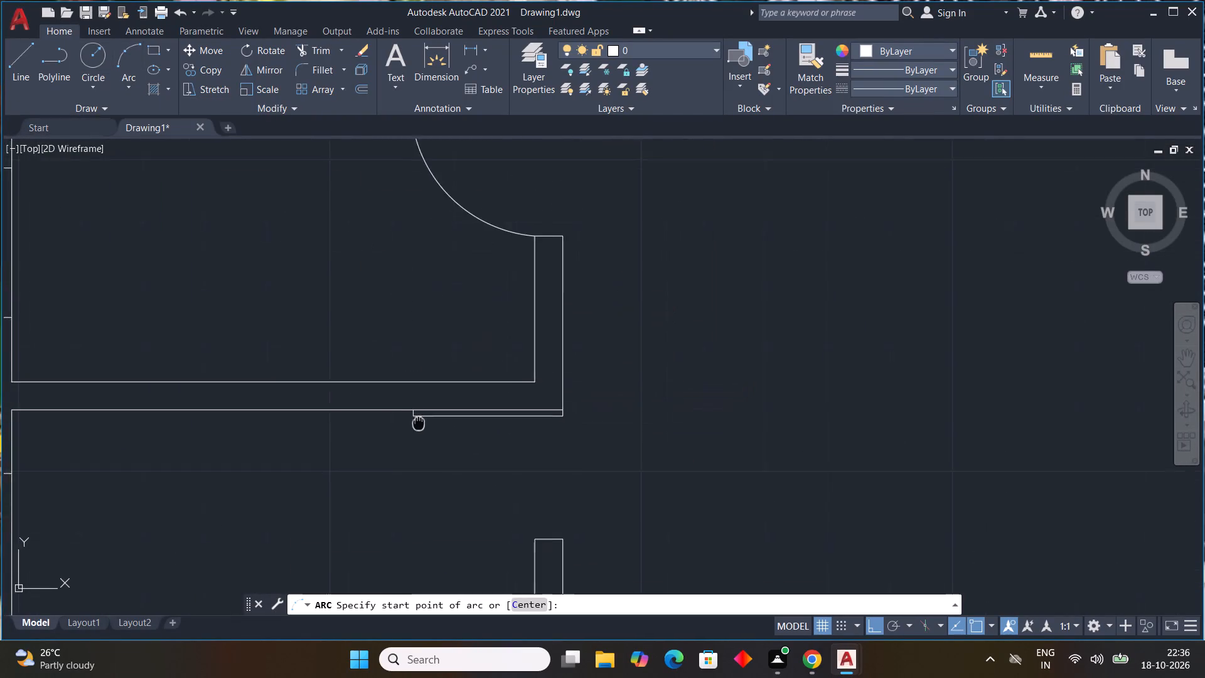
{"action": "middle_click_drag", "start_coordinate": [419, 421], "coordinate": [513, 301]}
{"action": "scroll", "coordinate": [509, 289], "scroll_direction": "up", "scroll_amount": 2}
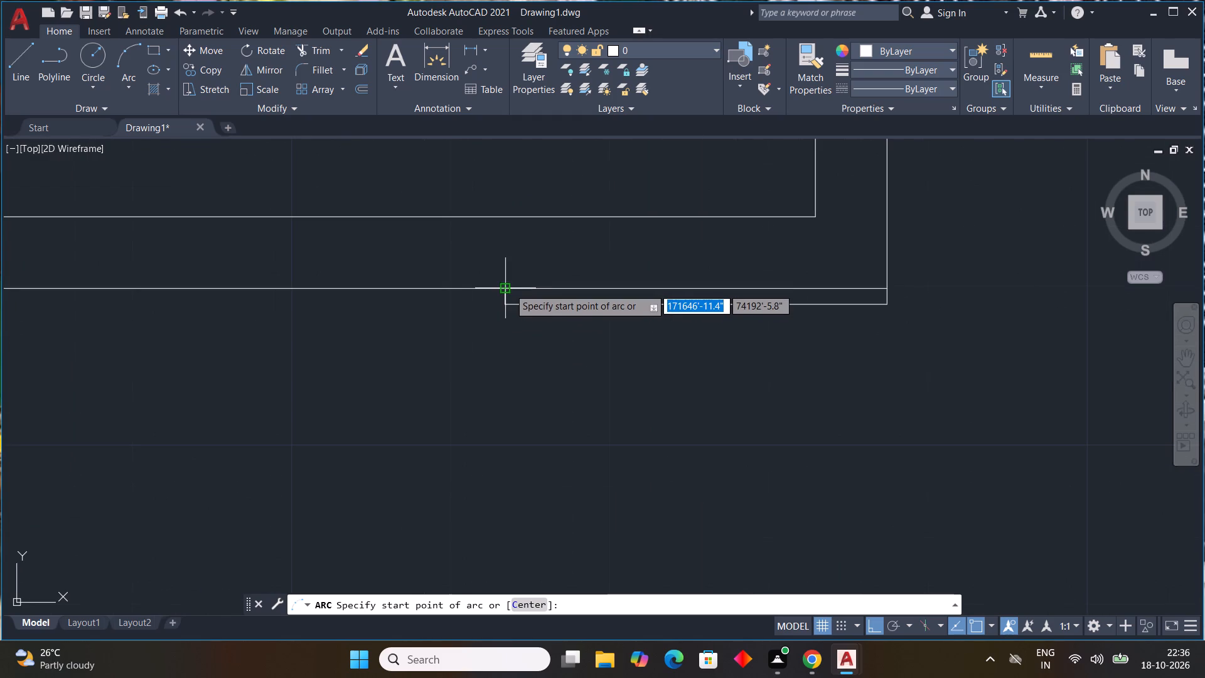
{"action": "left_click", "coordinate": [509, 288]}
{"action": "left_click", "coordinate": [509, 304]}
{"action": "scroll", "coordinate": [635, 455], "scroll_direction": "down", "scroll_amount": 1}
{"action": "middle_click_drag", "start_coordinate": [635, 453], "coordinate": [586, 277]}
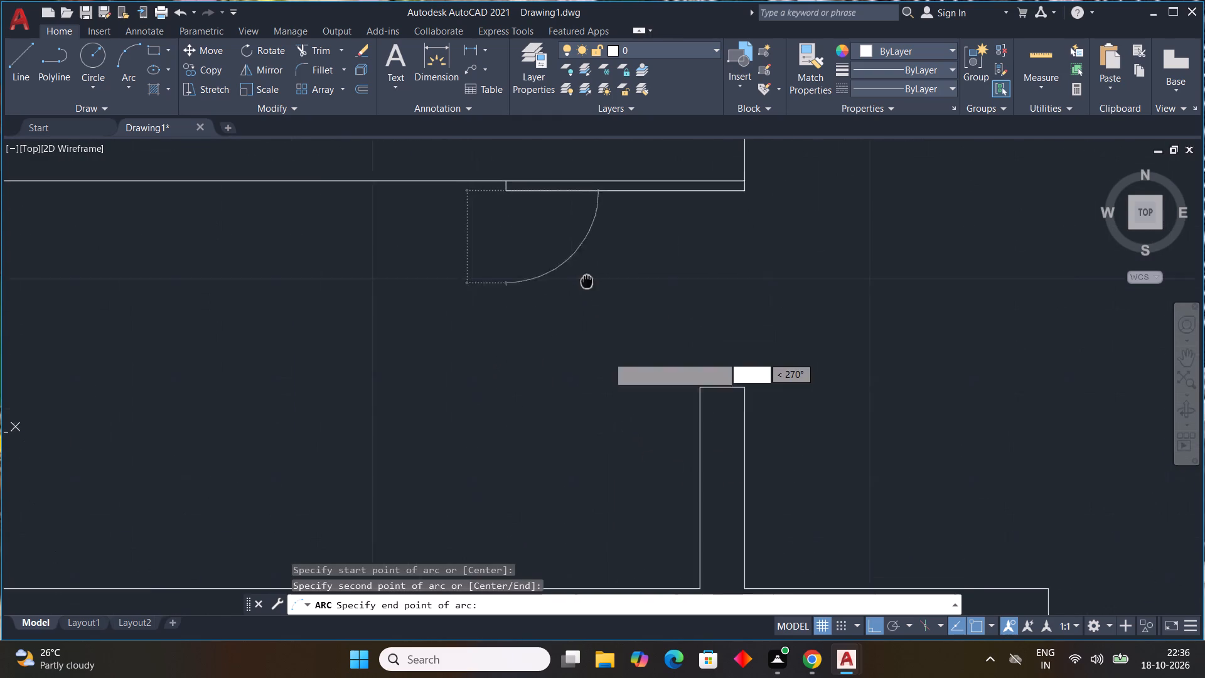
{"action": "middle_click_drag", "start_coordinate": [586, 277], "coordinate": [582, 266]}
{"action": "left_click", "coordinate": [697, 374]}
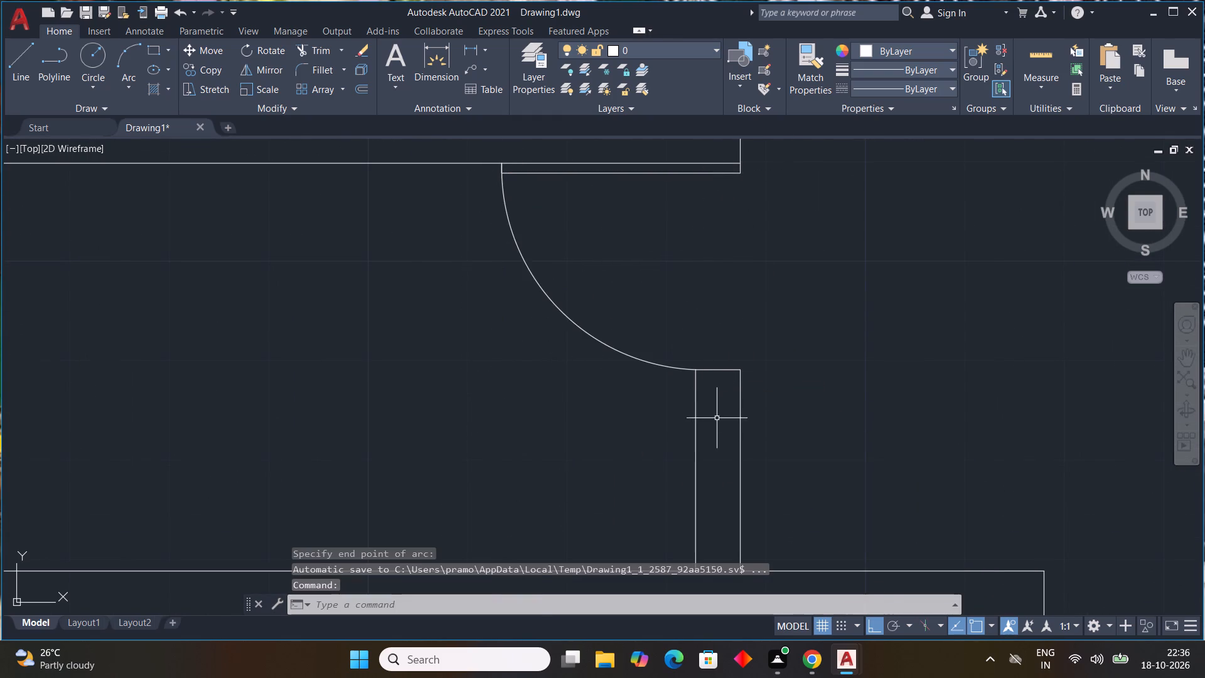
Draw the bottom-left room's door leaf from the top-left corner of the wall end beside the opening: 1" left, 3' down, closed to the wall face.
{"action": "scroll", "coordinate": [716, 418], "scroll_direction": "down", "scroll_amount": 3}
{"action": "middle_click_drag", "start_coordinate": [687, 439], "coordinate": [505, 337]}
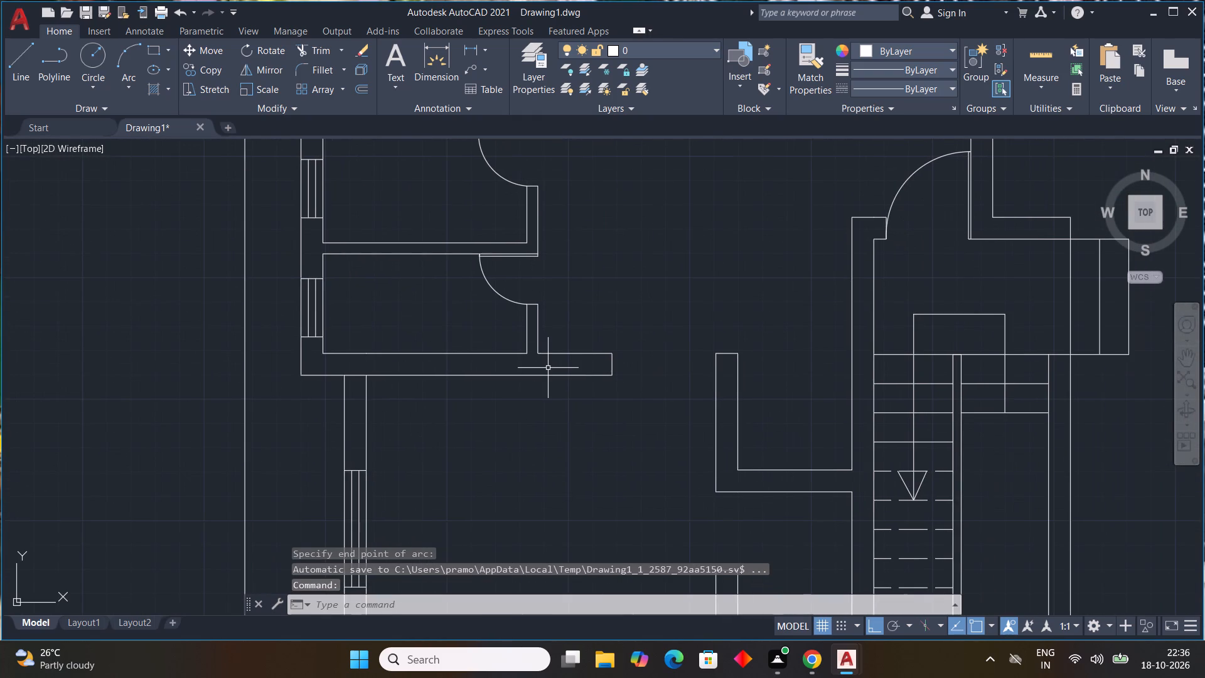
{"action": "key", "text": "Escape"}
{"action": "type", "text": "L"}
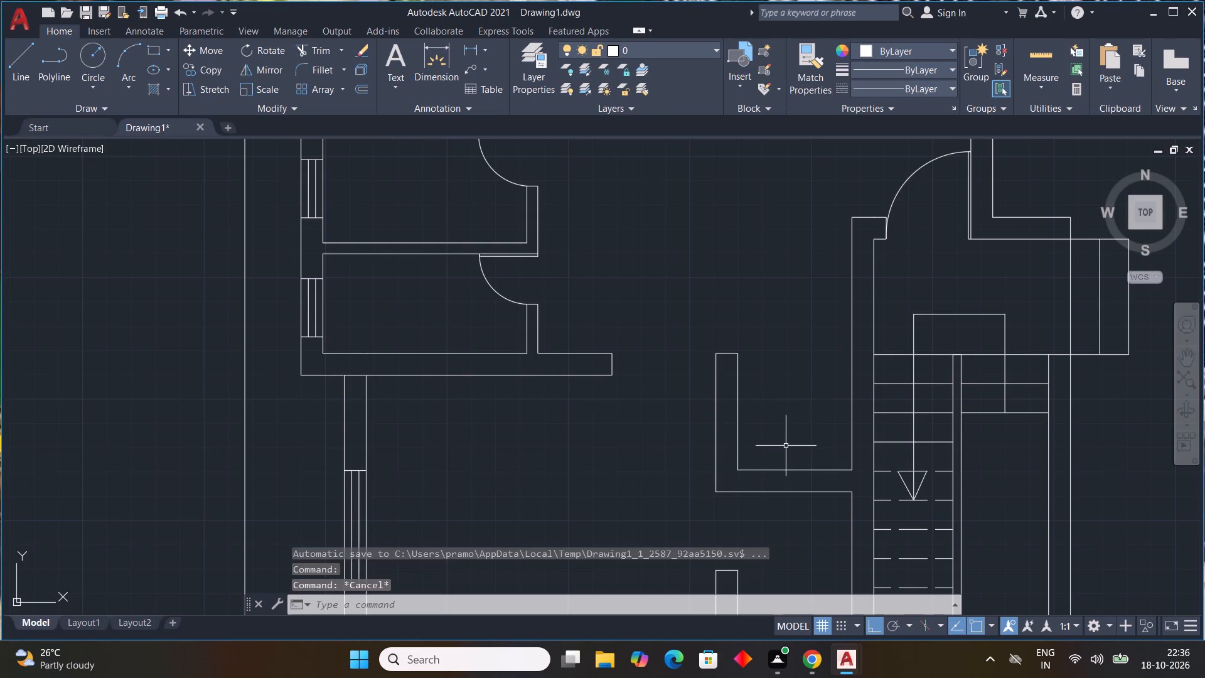
{"action": "key", "text": "space"}
{"action": "left_click", "coordinate": [713, 352]}
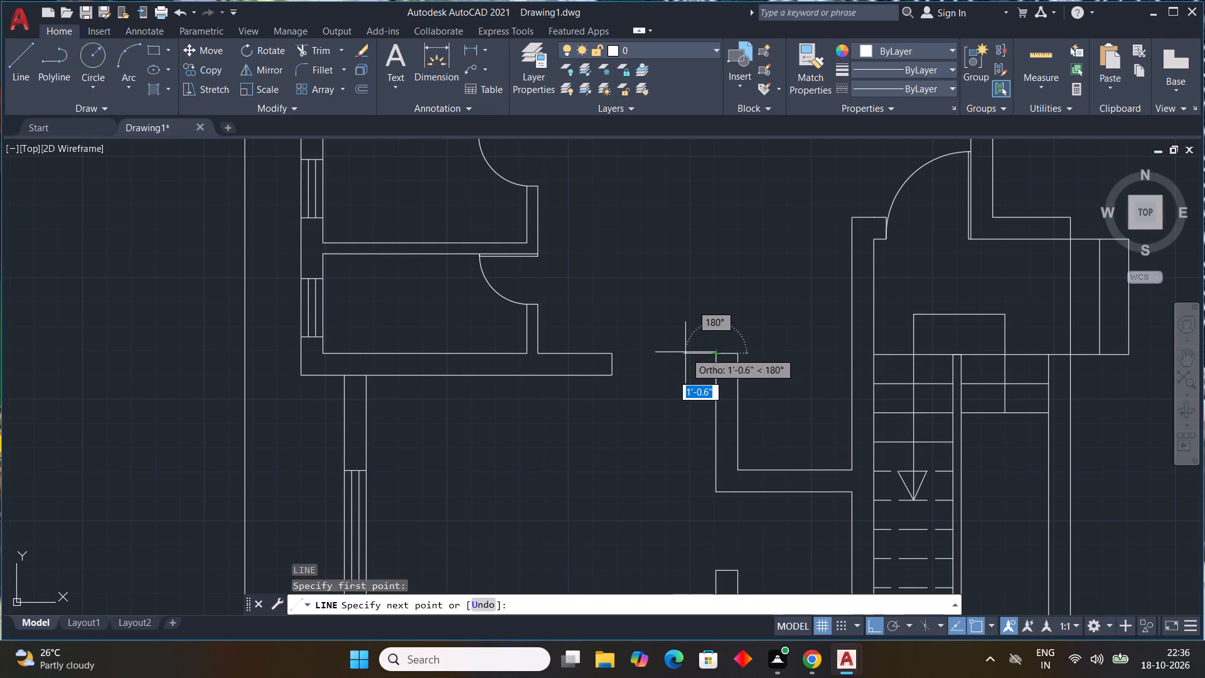
{"action": "type", "text": "1\""}
{"action": "key", "text": "Return"}
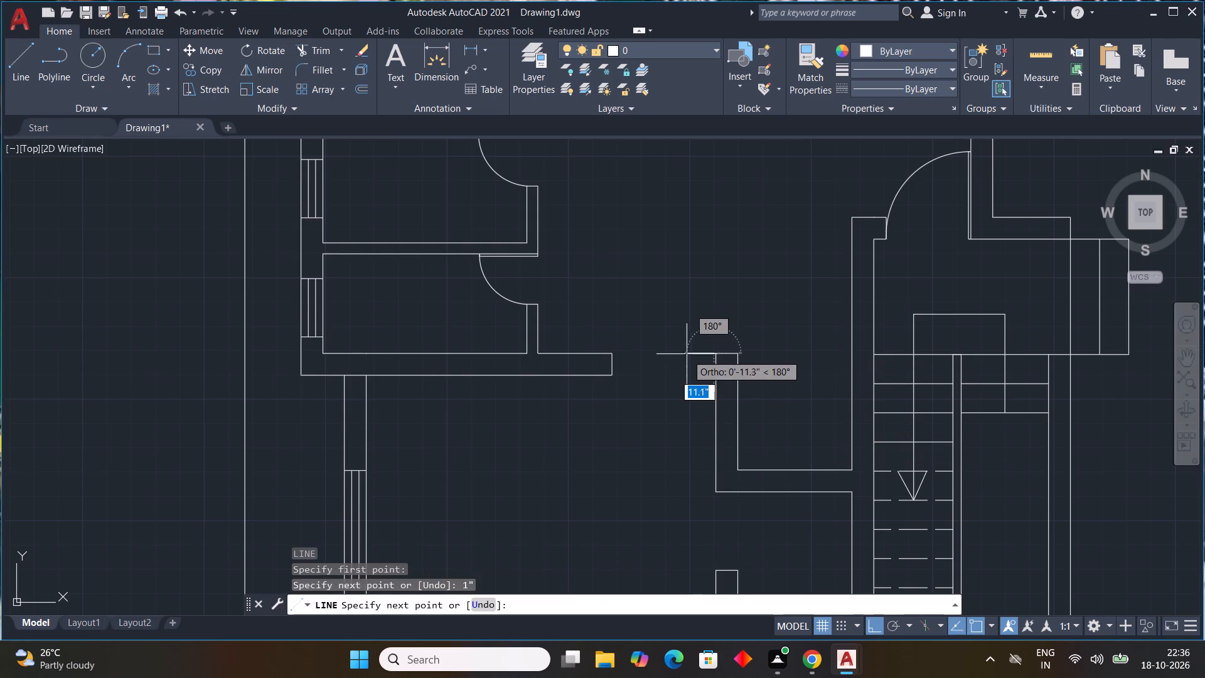
{"action": "middle_click_drag", "start_coordinate": [650, 463], "coordinate": [566, 451]}
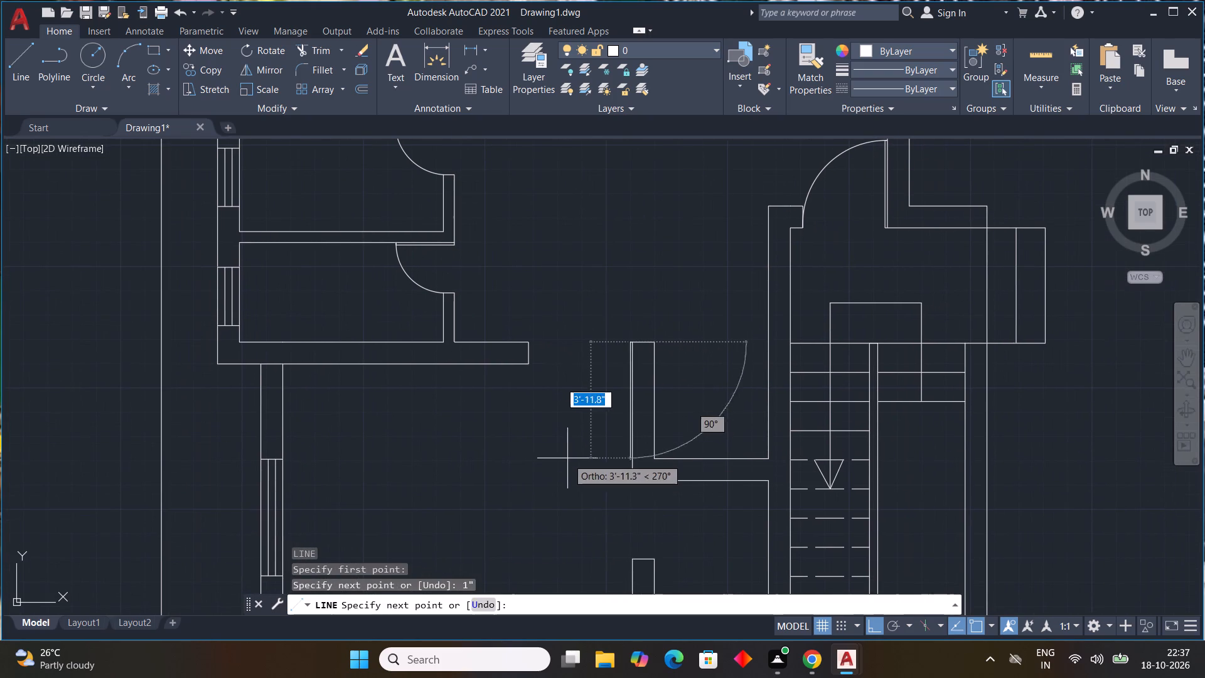
{"action": "type", "text": "3'4"}
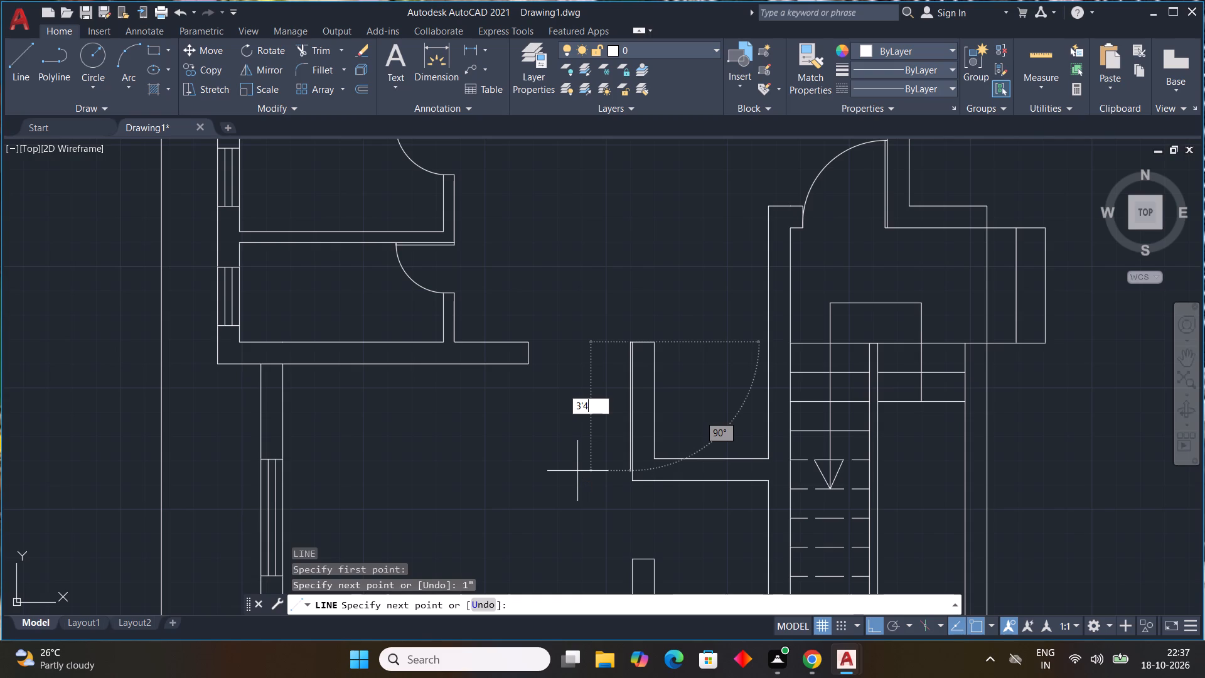
{"action": "key", "text": "BackSpace"}
{"action": "key", "text": "space"}
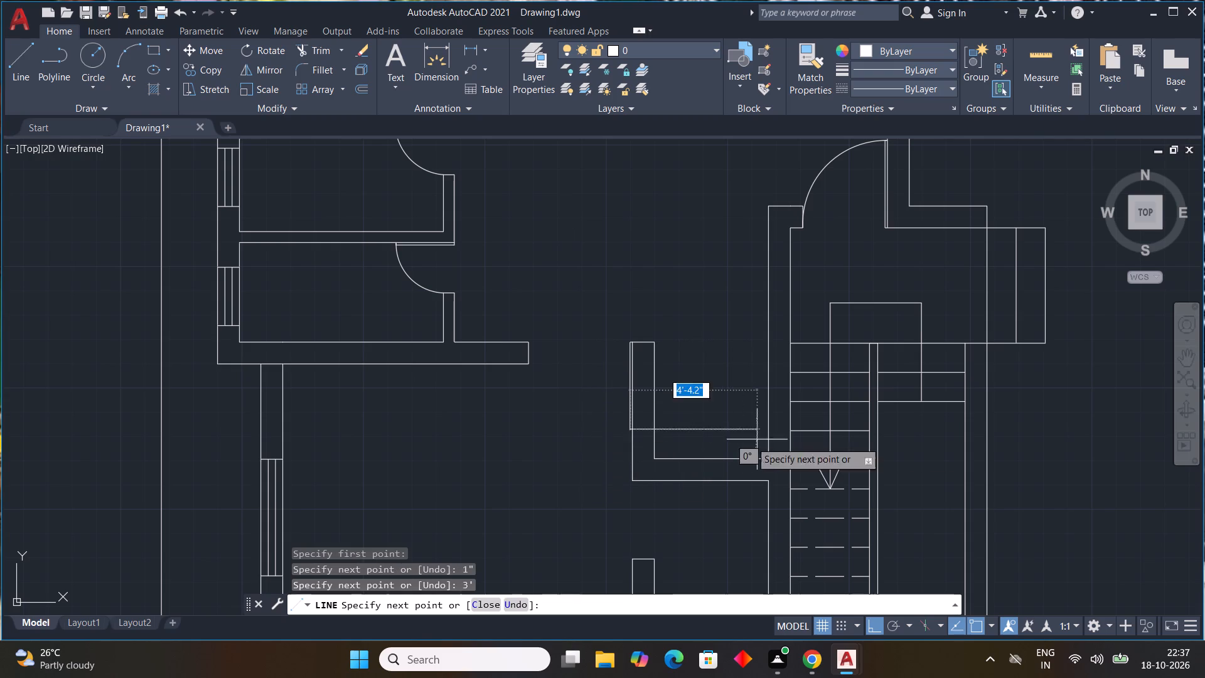
{"action": "scroll", "coordinate": [629, 422], "scroll_direction": "up", "scroll_amount": 3}
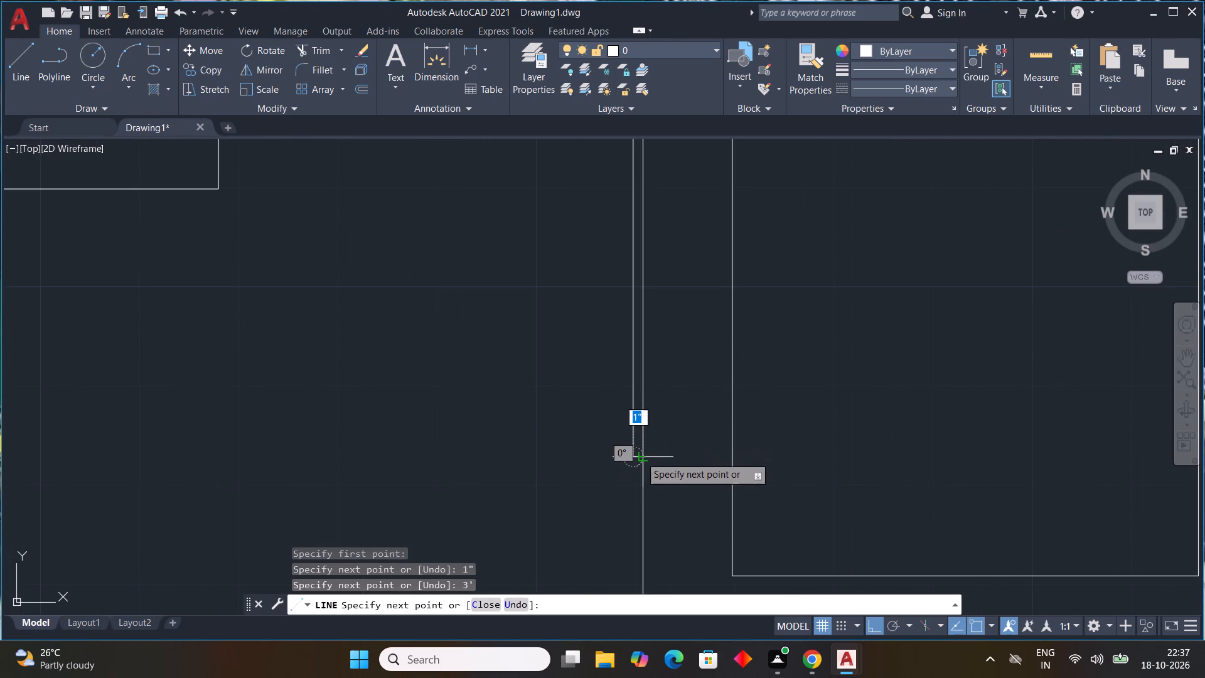
{"action": "left_click", "coordinate": [646, 456]}
{"action": "key", "text": "Escape"}
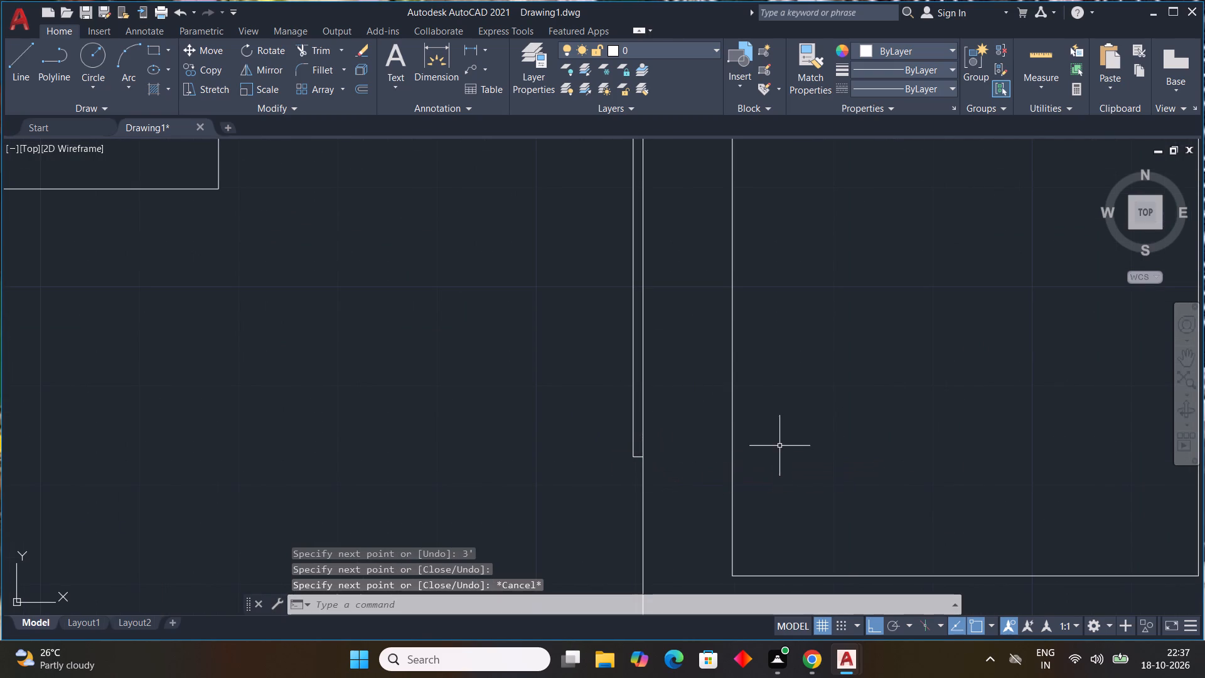
Draw the bottom-left room's door swing as a three-point arc across the leaf's bottom end to the lower corner of the opposite wall end.
{"action": "scroll", "coordinate": [319, 362], "scroll_direction": "down", "scroll_amount": 2}
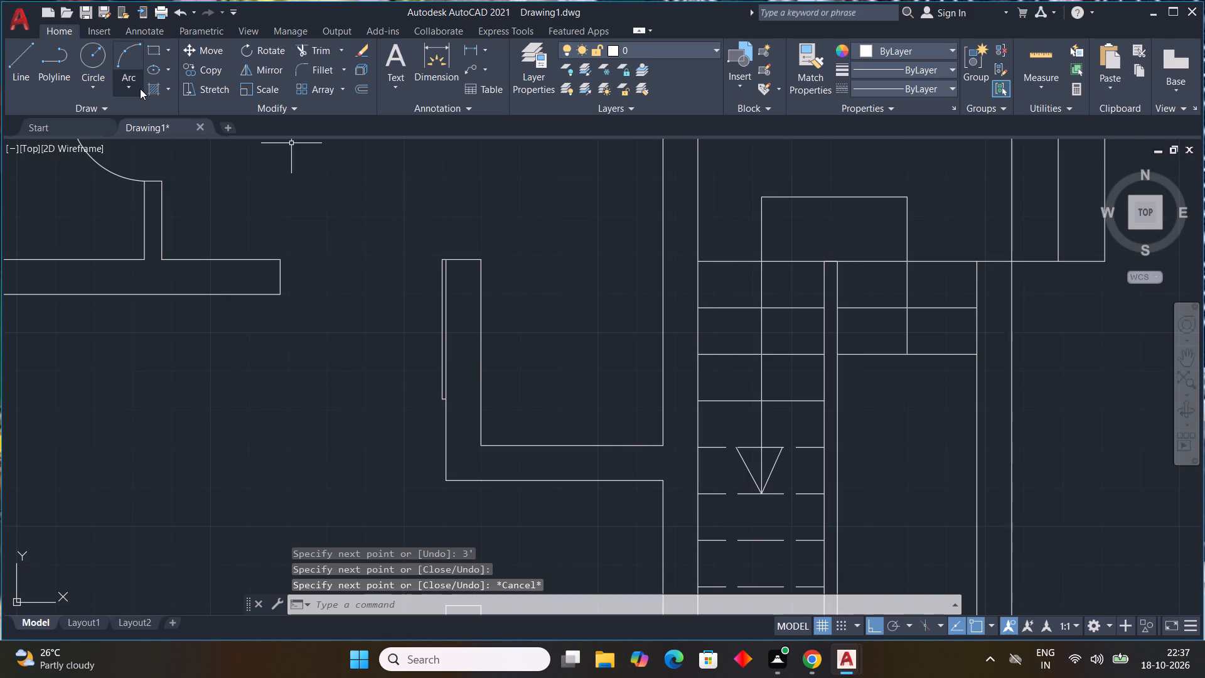
{"action": "left_click", "coordinate": [139, 87]}
{"action": "left_click", "coordinate": [145, 104]}
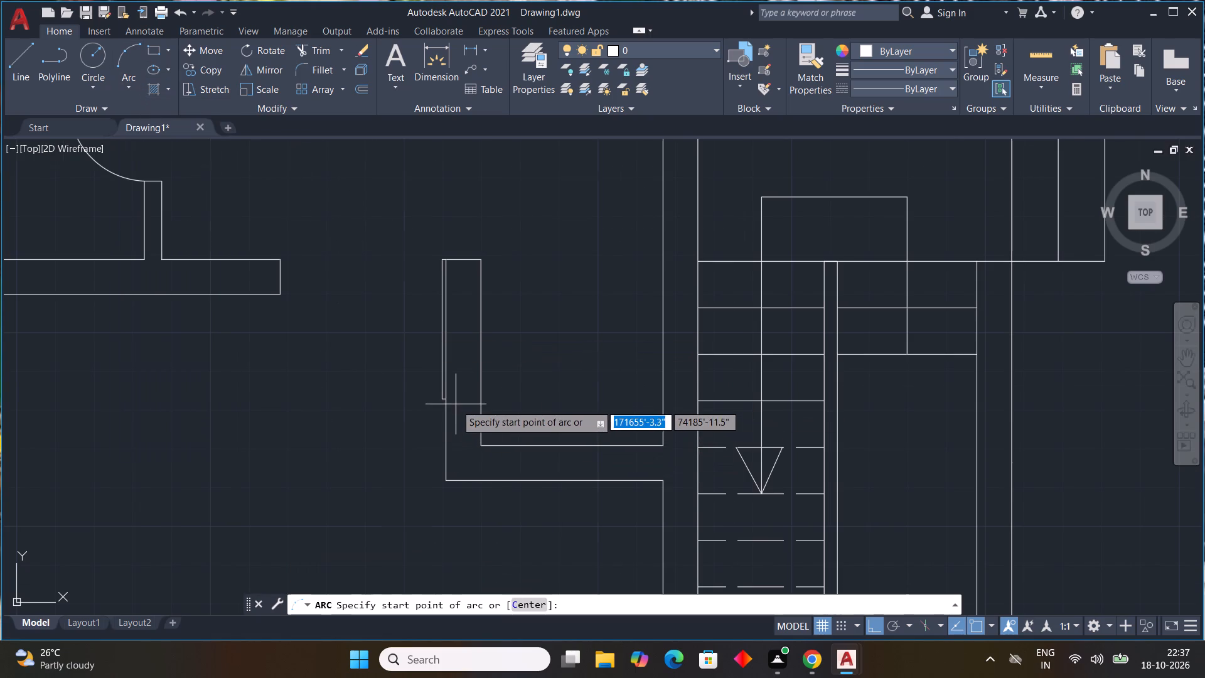
{"action": "scroll", "coordinate": [456, 404], "scroll_direction": "up", "scroll_amount": 2}
{"action": "left_click", "coordinate": [431, 394]}
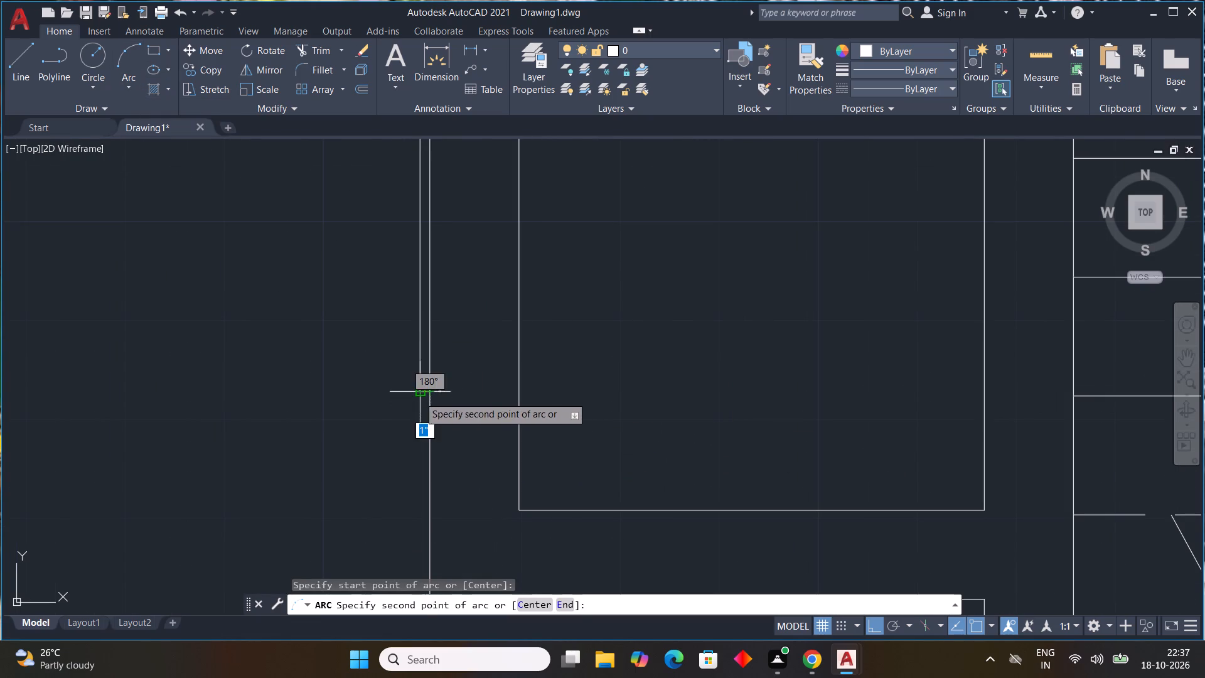
{"action": "left_click", "coordinate": [419, 395]}
{"action": "scroll", "coordinate": [324, 424], "scroll_direction": "down", "scroll_amount": 2}
{"action": "middle_click_drag", "start_coordinate": [324, 420], "coordinate": [524, 515]}
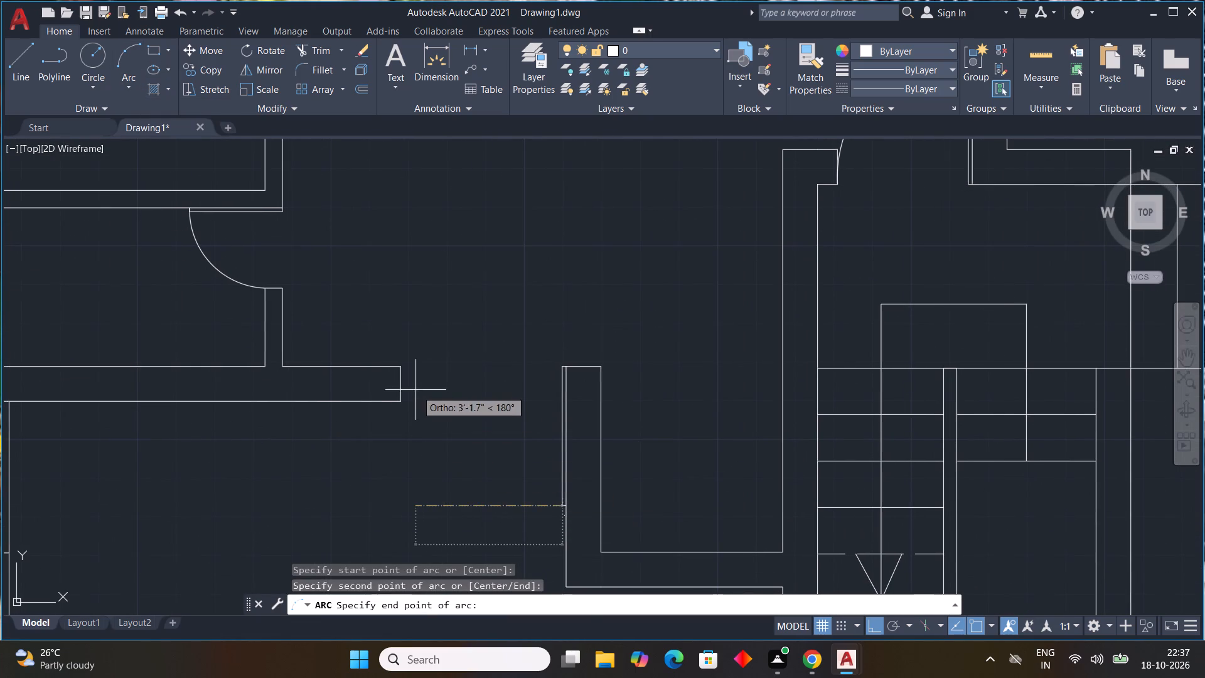
{"action": "left_click", "coordinate": [408, 404]}
{"action": "scroll", "coordinate": [551, 390], "scroll_direction": "down", "scroll_amount": 3}
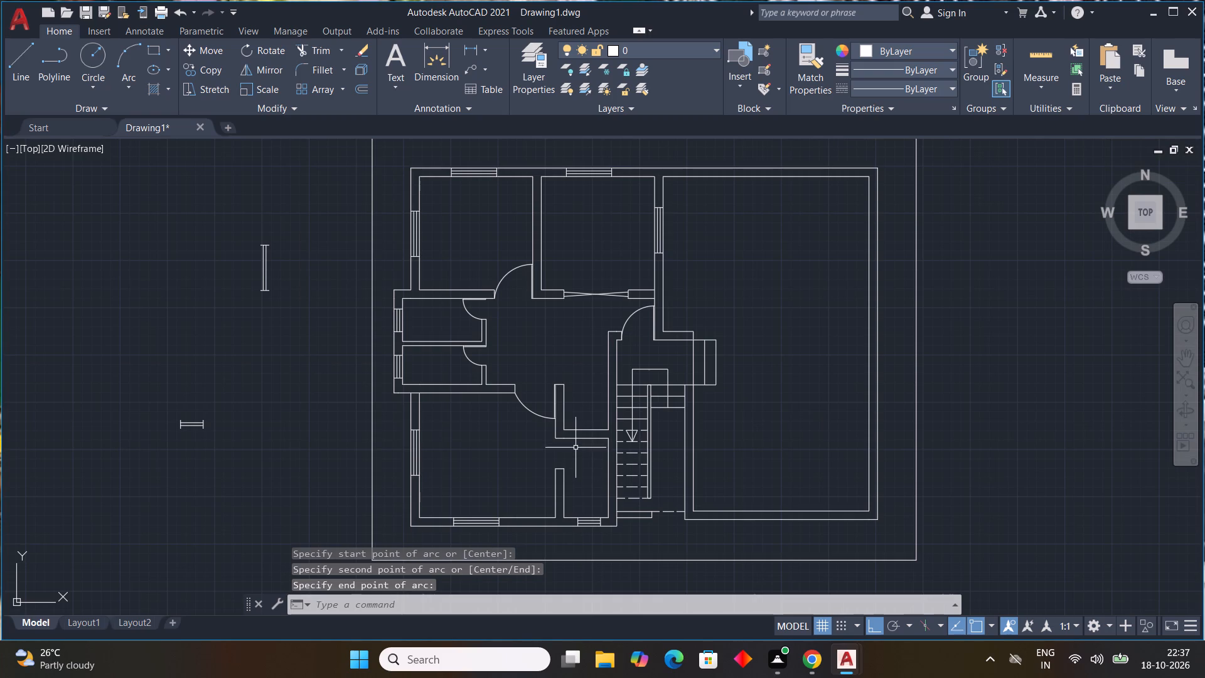
{"action": "key", "text": "Escape"}
{"action": "key", "text": "Escape"}
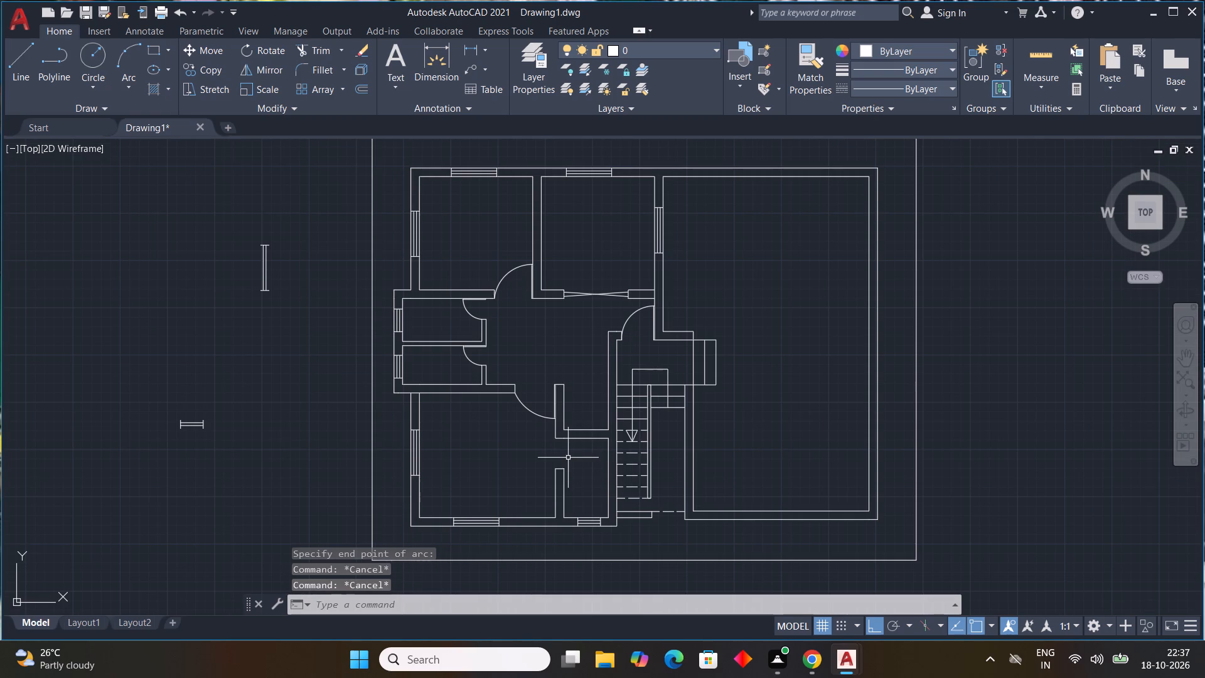
Draw the small bottom room's door leaf from the wall corner above the opening: 1" down, 2' right, closed up to the wall face.
{"action": "scroll", "coordinate": [568, 458], "scroll_direction": "up", "scroll_amount": 2}
{"action": "middle_click_drag", "start_coordinate": [566, 453], "coordinate": [557, 415]}
{"action": "type", "text": "L"}
{"action": "key", "text": "space"}
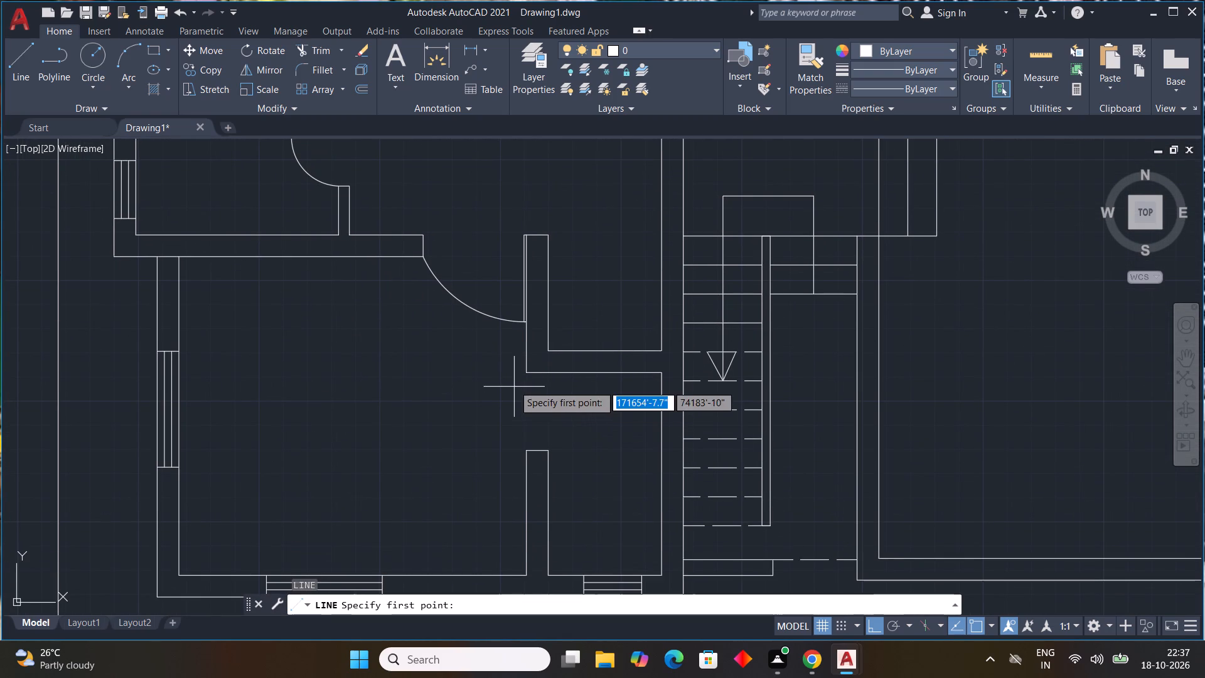
{"action": "left_click_drag", "start_coordinate": [526, 372], "coordinate": [527, 378]}
{"action": "type", "text": "1\""}
{"action": "key", "text": "Return"}
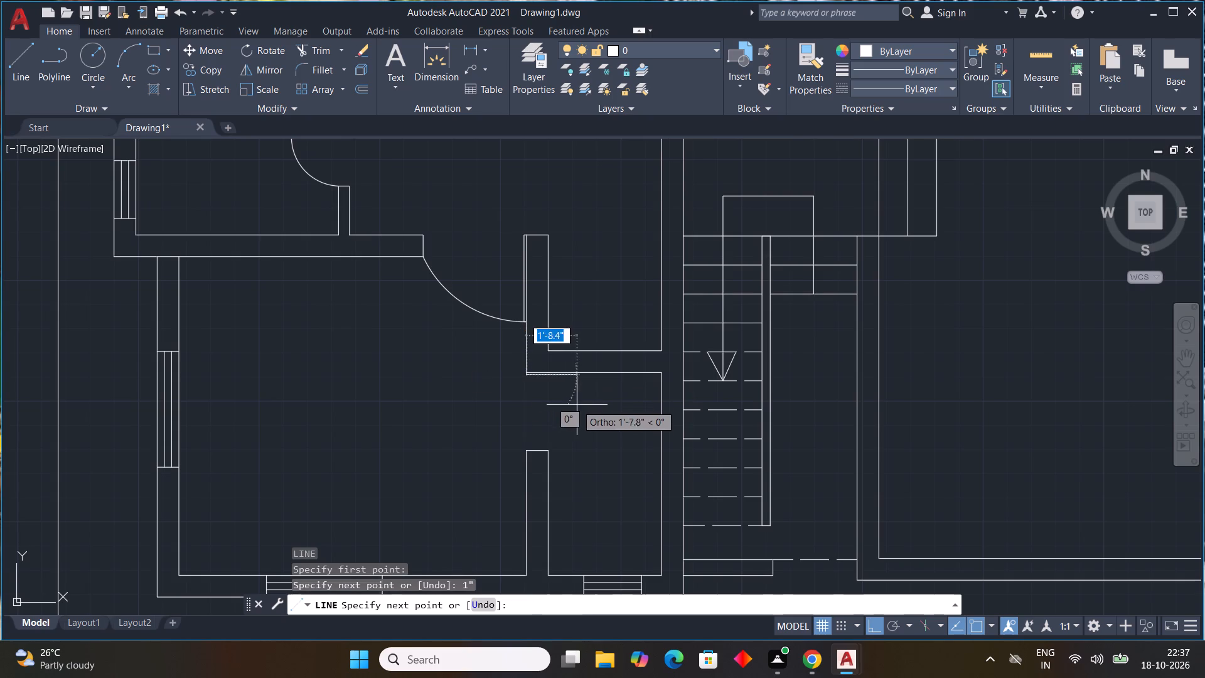
{"action": "scroll", "coordinate": [579, 404], "scroll_direction": "up", "scroll_amount": 2}
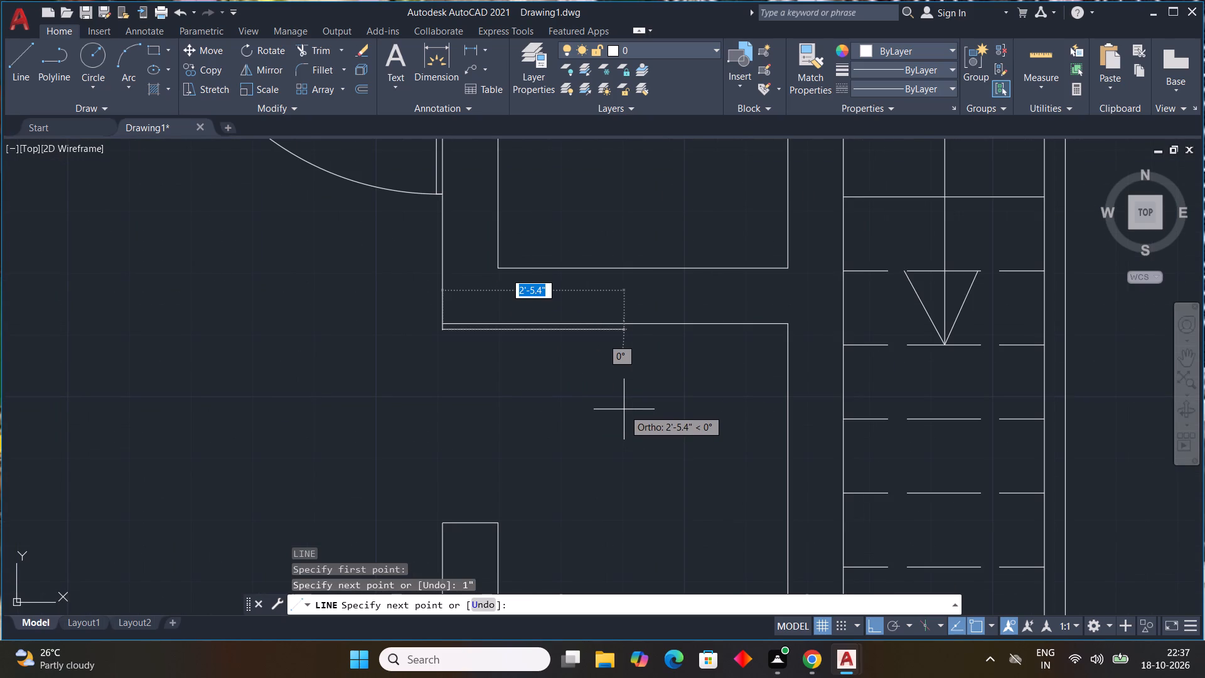
{"action": "type", "text": "2'"}
{"action": "key", "text": "Return"}
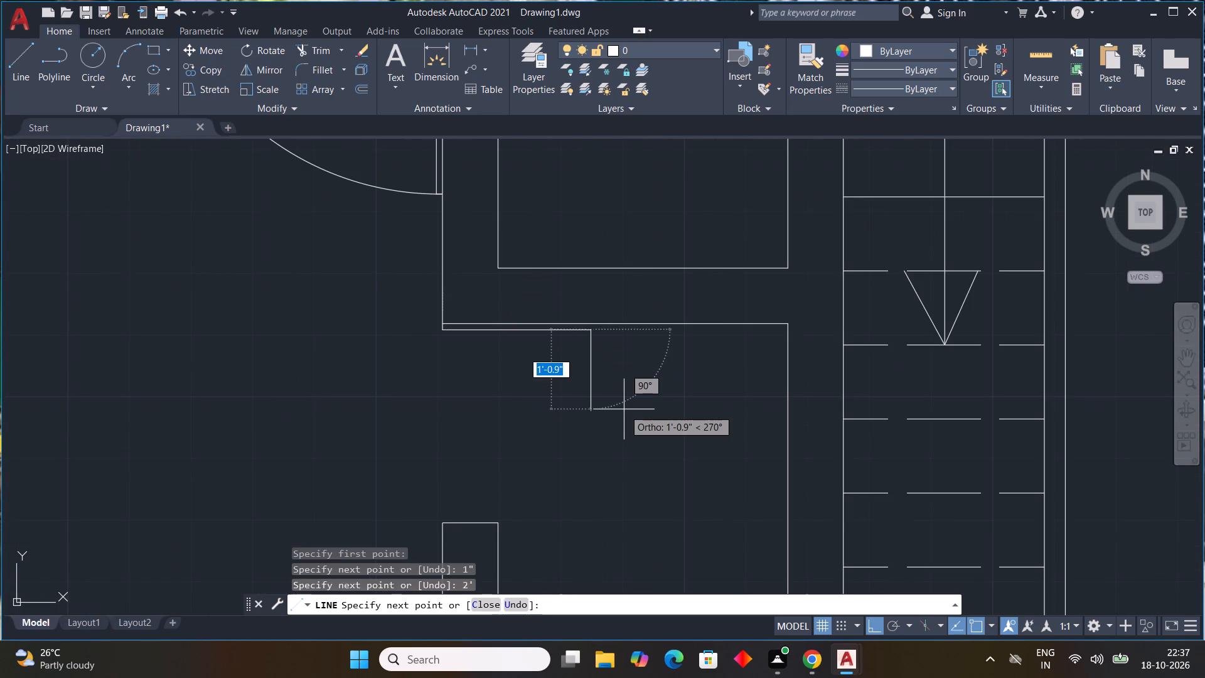
{"action": "scroll", "coordinate": [605, 361], "scroll_direction": "up", "scroll_amount": 4}
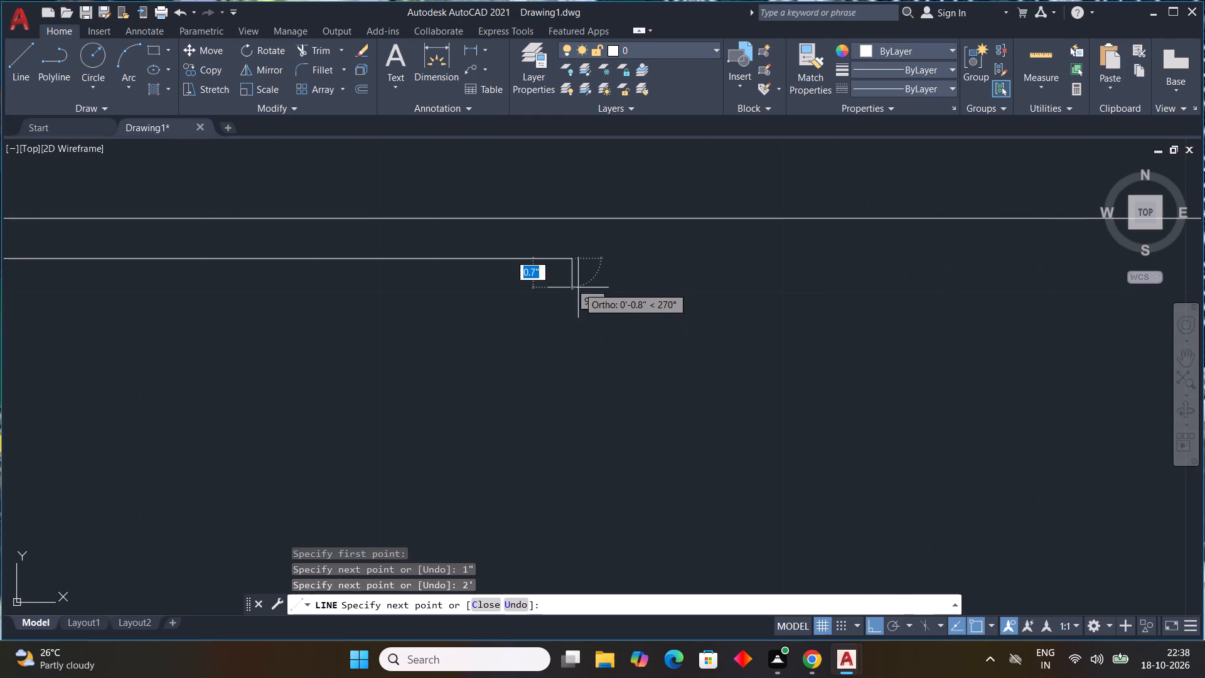
{"action": "left_click", "coordinate": [576, 218]}
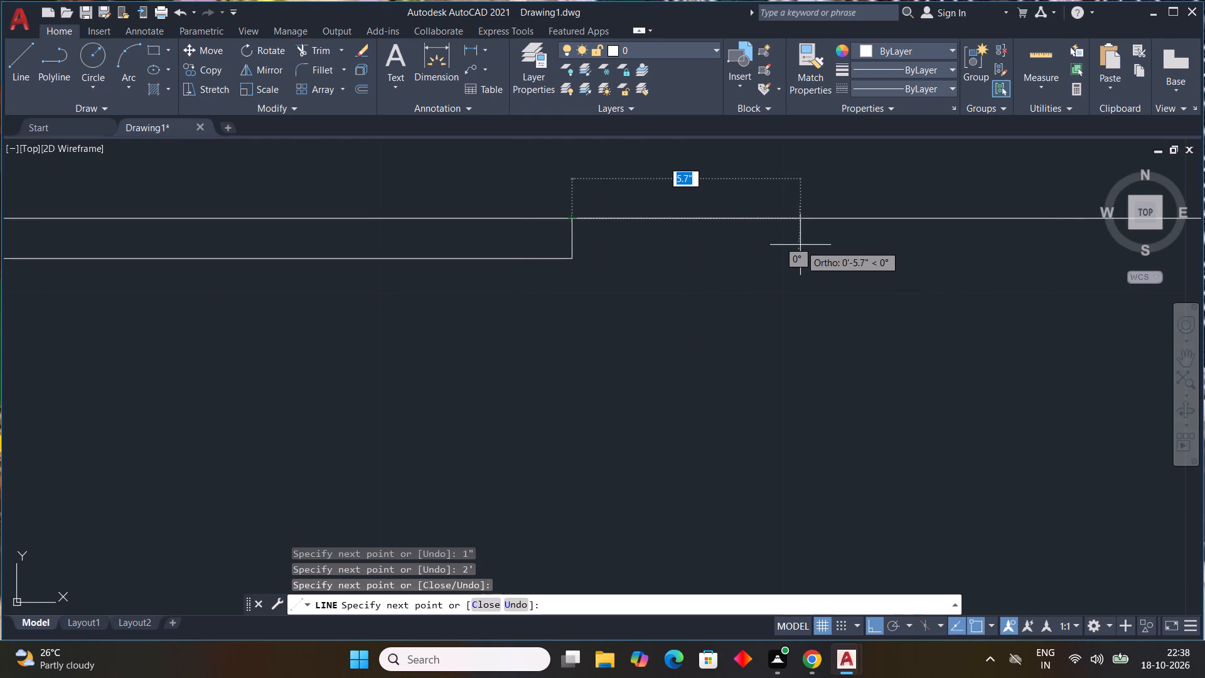
{"action": "key", "text": "Escape"}
Draw the small bottom room's door swing as a three-point arc across the leaf's free end to the inner top corner of the partition below.
{"action": "scroll", "coordinate": [799, 253], "scroll_direction": "down", "scroll_amount": 1}
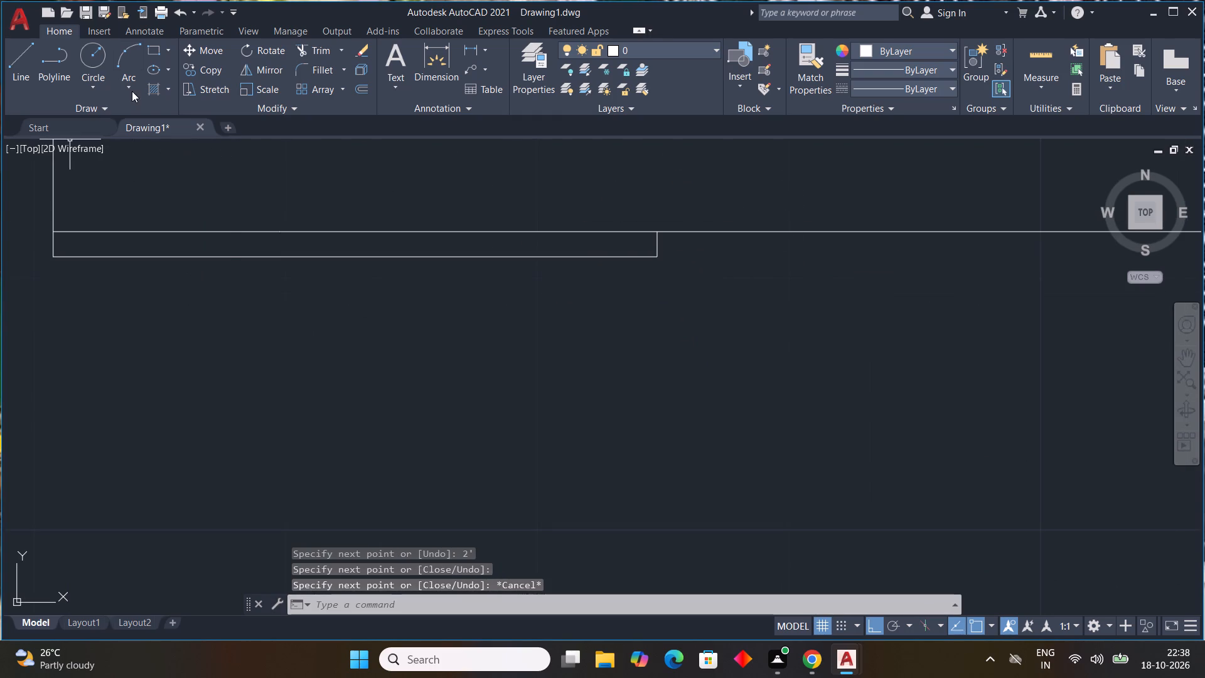
{"action": "left_click", "coordinate": [132, 91]}
{"action": "left_click", "coordinate": [141, 106]}
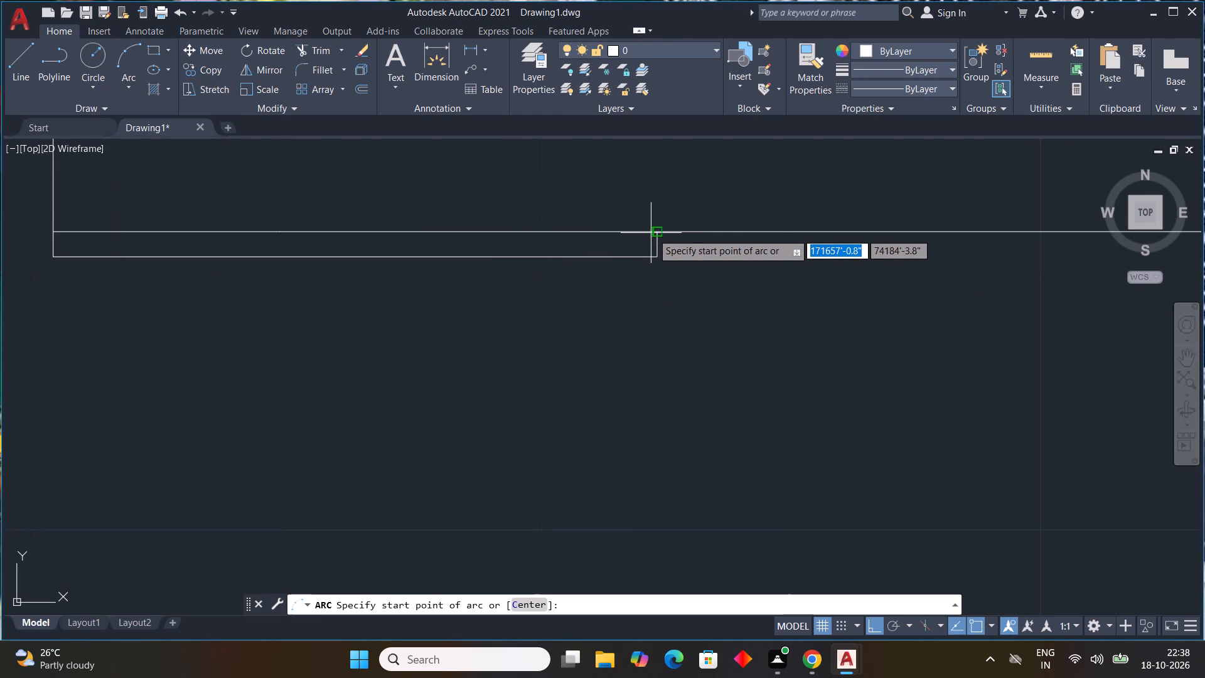
{"action": "left_click", "coordinate": [653, 233]}
{"action": "left_click", "coordinate": [656, 261]}
{"action": "scroll", "coordinate": [709, 288], "scroll_direction": "down", "scroll_amount": 3}
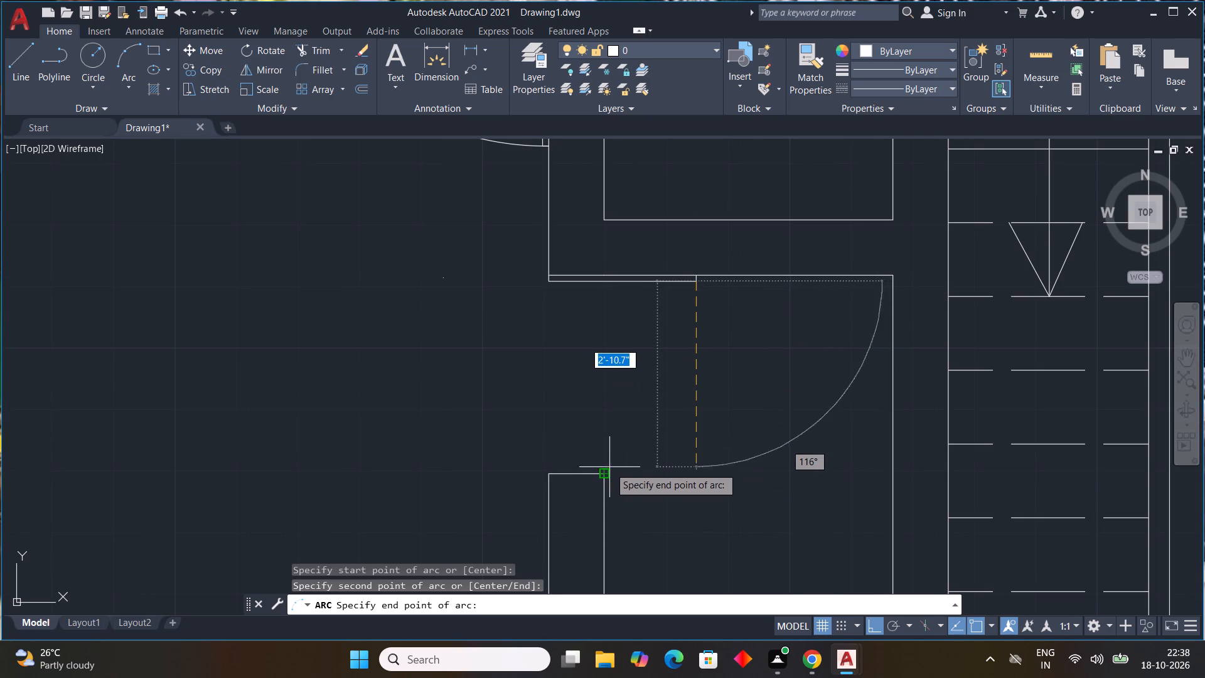
{"action": "scroll", "coordinate": [617, 458], "scroll_direction": "down", "scroll_amount": 2}
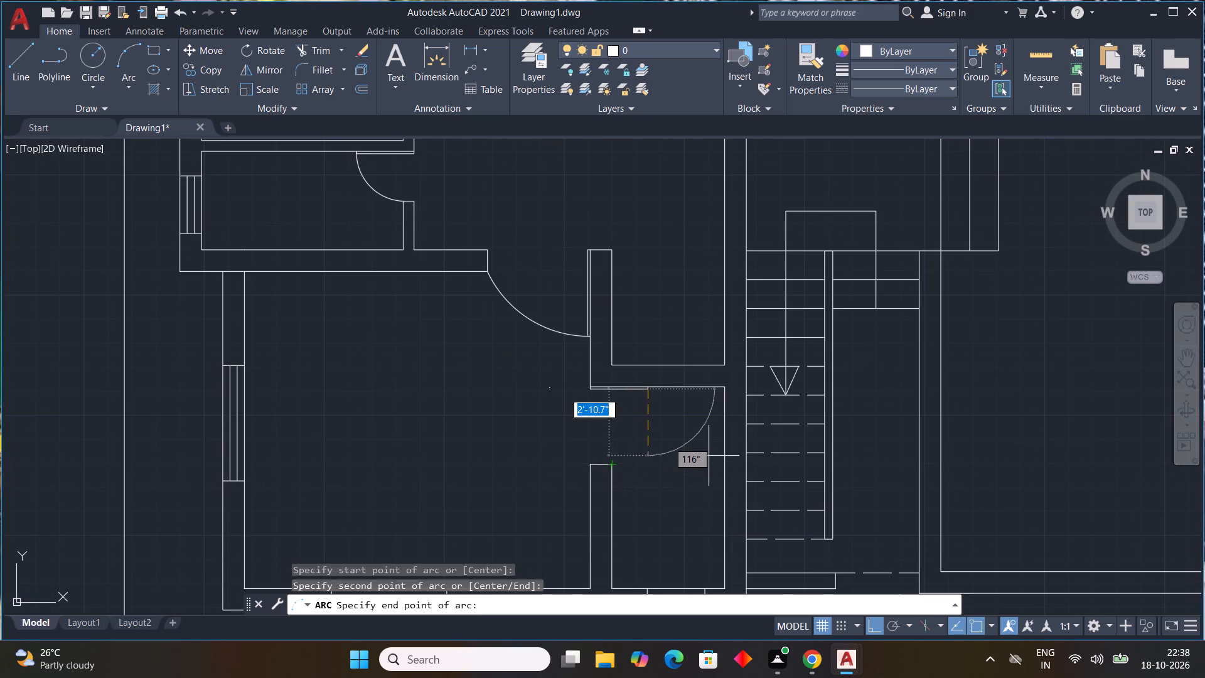
{"action": "left_click", "coordinate": [618, 461]}
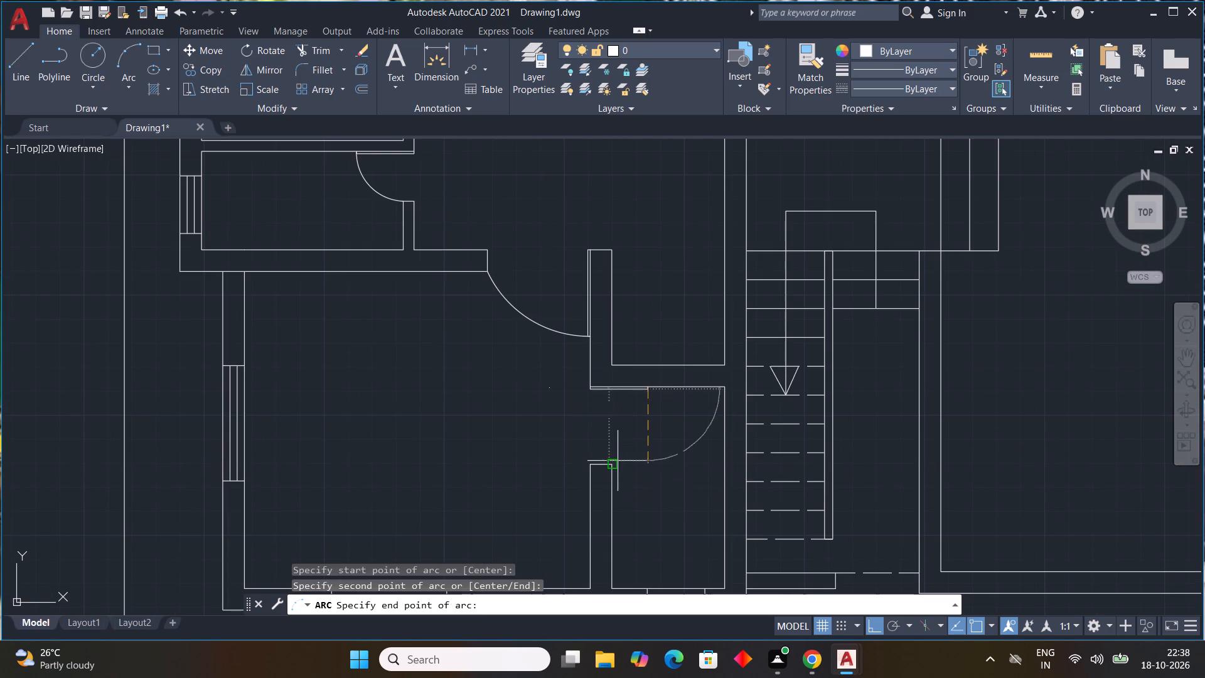
{"action": "scroll", "coordinate": [682, 453], "scroll_direction": "down", "scroll_amount": 2}
{"action": "middle_click_drag", "start_coordinate": [713, 462], "coordinate": [683, 505]}
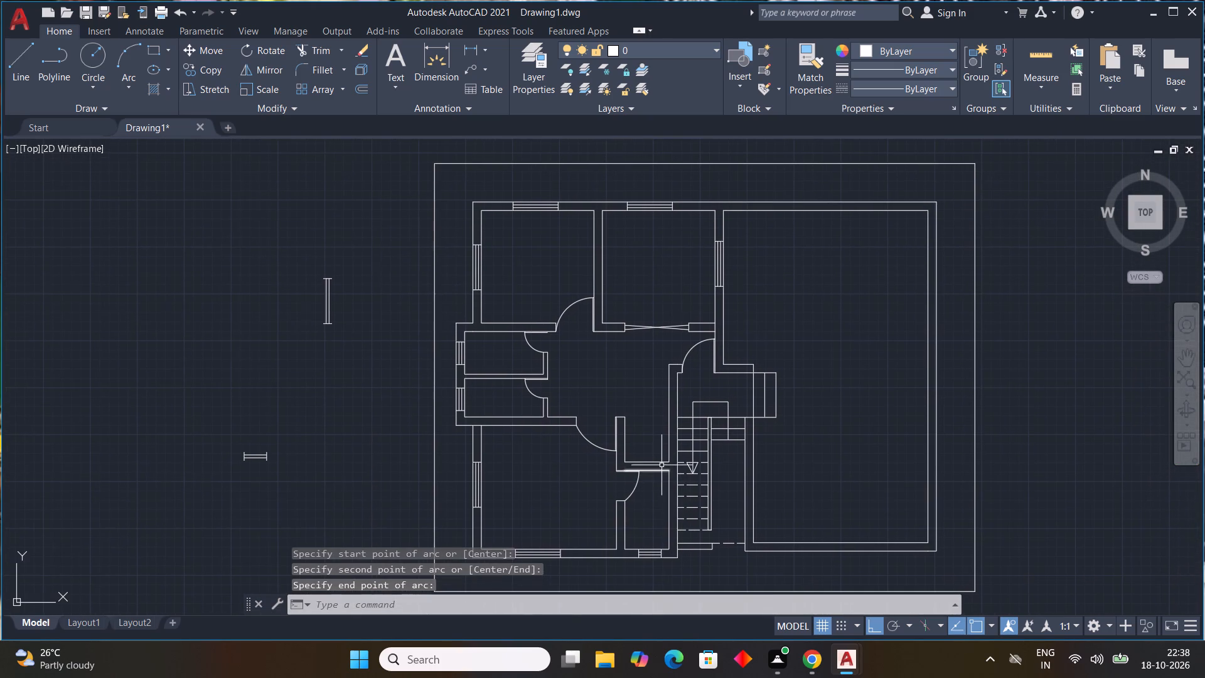
{"action": "key", "text": "Escape"}
{"action": "key", "text": "Escape"}
{"action": "key", "text": "Escape"}
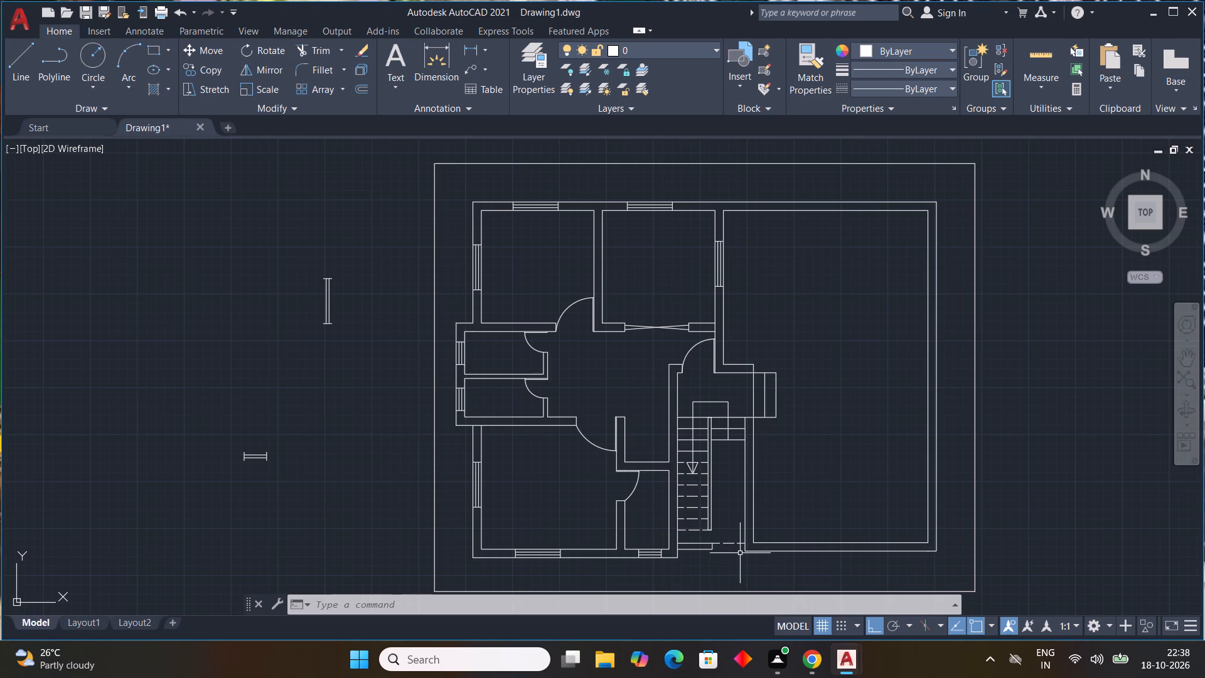
Delete the two leftover window symbols, one vertical and one horizontal, lying outside the plan to its left.
{"action": "middle_click_drag", "start_coordinate": [744, 539], "coordinate": [753, 453]}
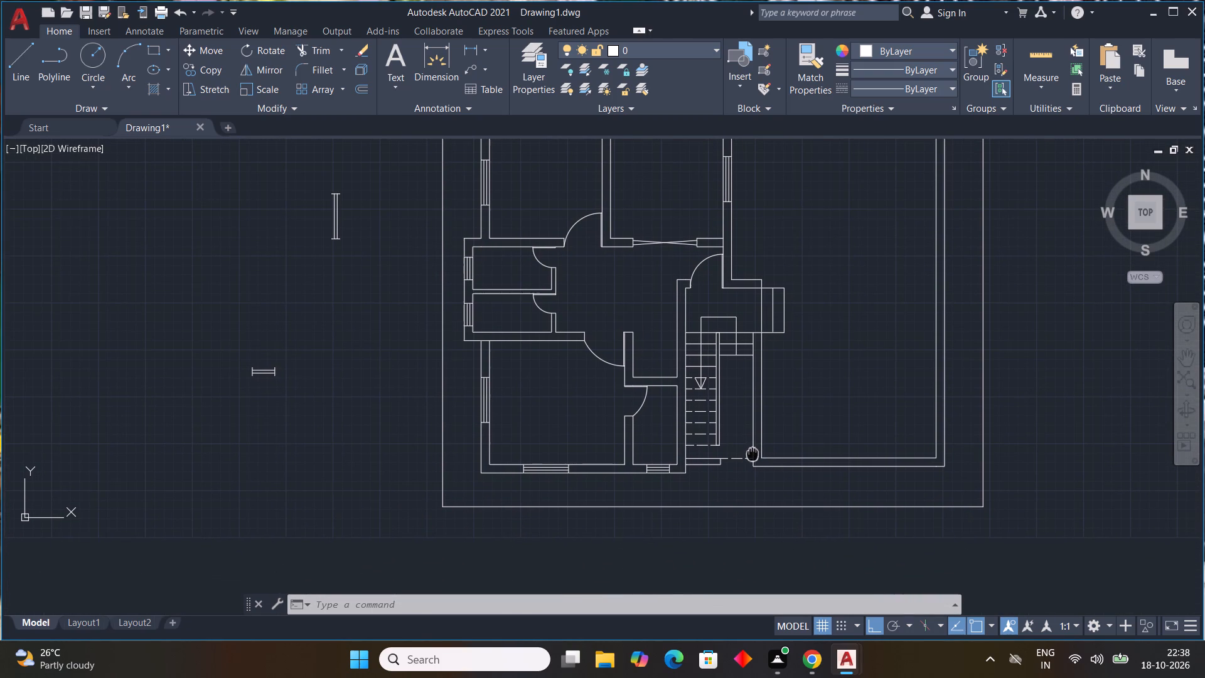
{"action": "middle_click_drag", "start_coordinate": [753, 453], "coordinate": [748, 503]}
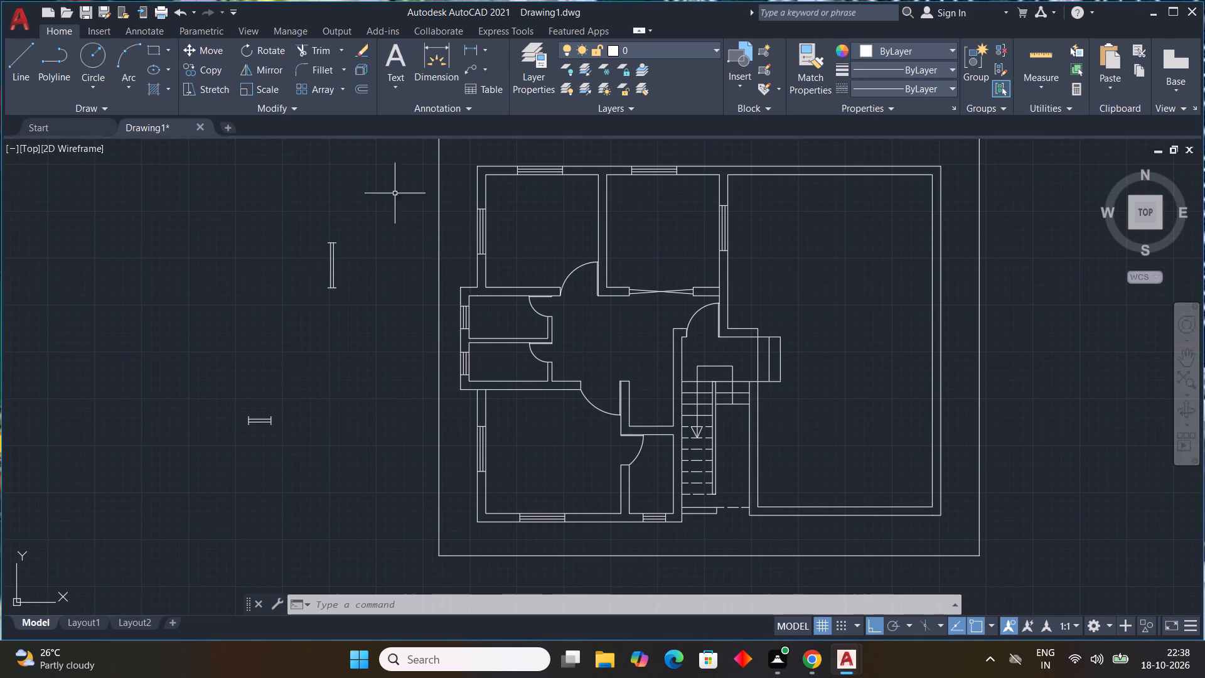
{"action": "left_click_drag", "start_coordinate": [377, 220], "coordinate": [308, 296]}
{"action": "left_click", "coordinate": [259, 364]}
{"action": "key", "text": "Delete"}
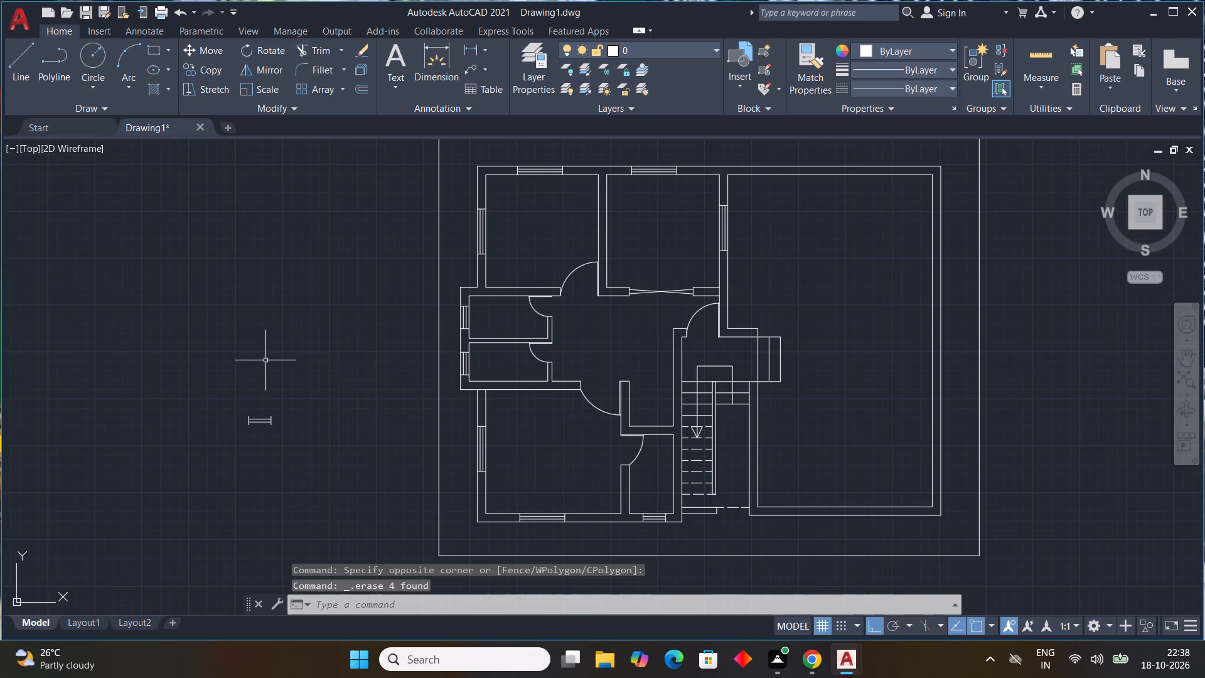
{"action": "scroll", "coordinate": [291, 375], "scroll_direction": "down", "scroll_amount": 3}
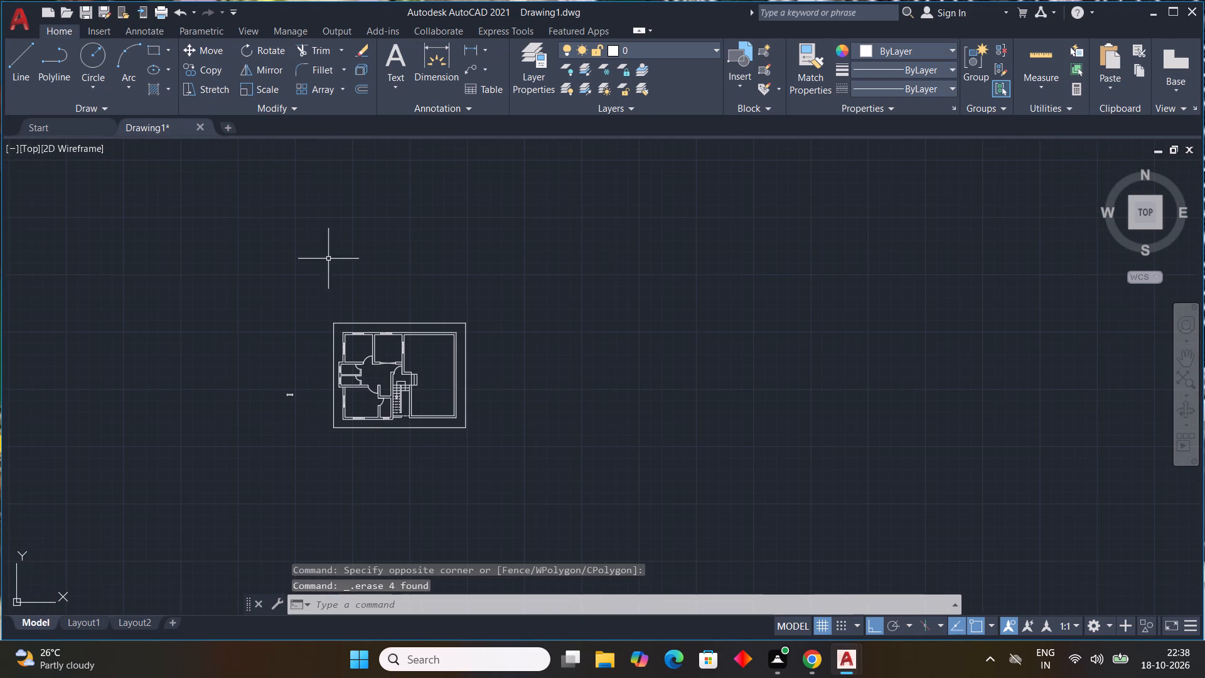
{"action": "middle_click_drag", "start_coordinate": [313, 365], "coordinate": [440, 309]}
{"action": "left_click_drag", "start_coordinate": [437, 311], "coordinate": [388, 375]}
{"action": "left_click", "coordinate": [377, 373]}
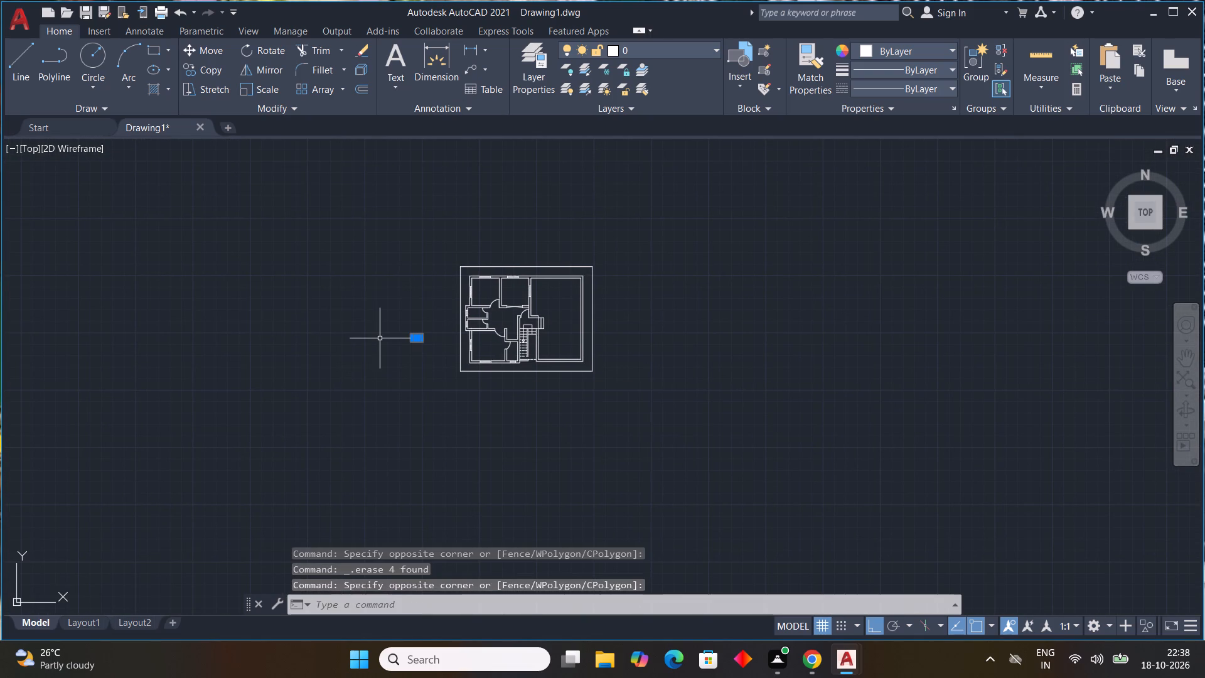
{"action": "key", "text": "Delete"}
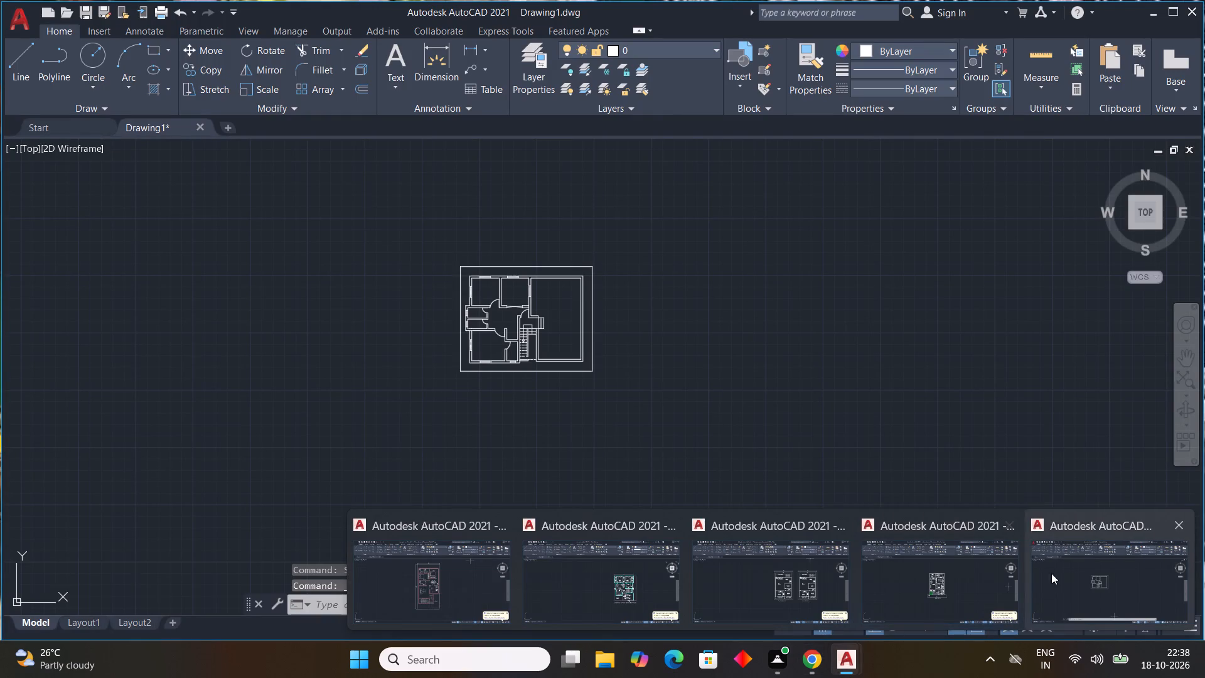
Dimension the full width of the outer boundary rectangle between its top corners, placing the dimension line just above the top edge.
{"action": "left_click", "coordinate": [1058, 573]}
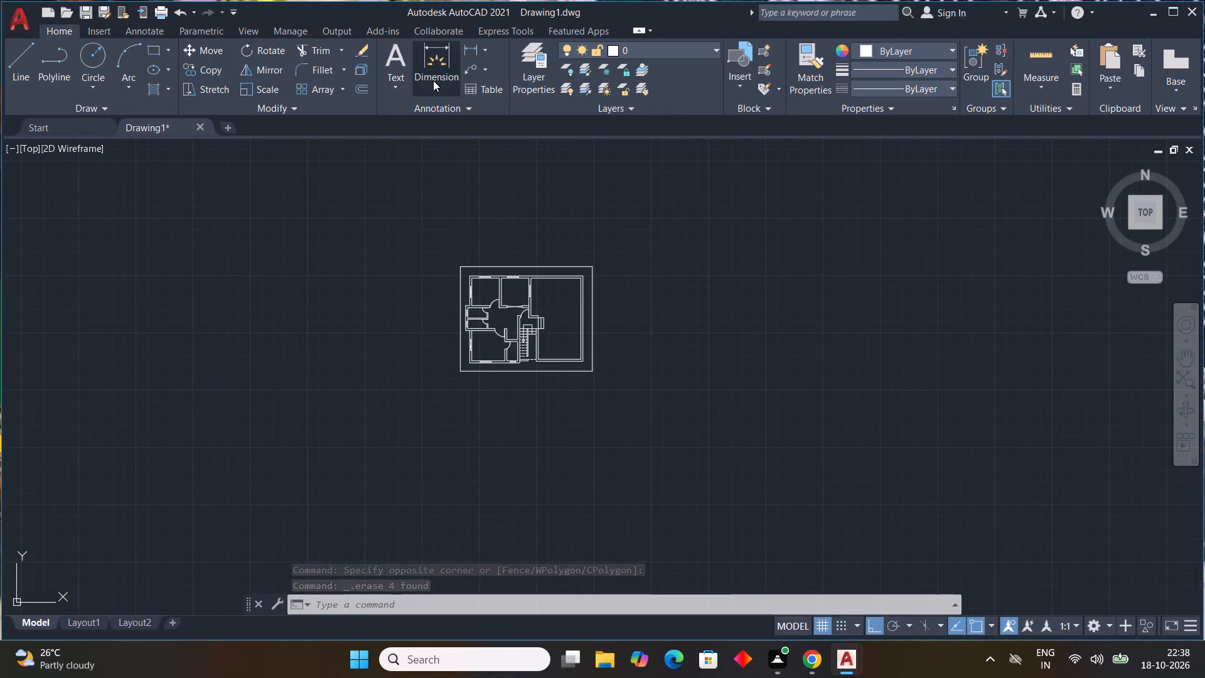
{"action": "left_click", "coordinate": [433, 80]}
{"action": "scroll", "coordinate": [441, 256], "scroll_direction": "up", "scroll_amount": 2}
{"action": "left_click", "coordinate": [487, 288]}
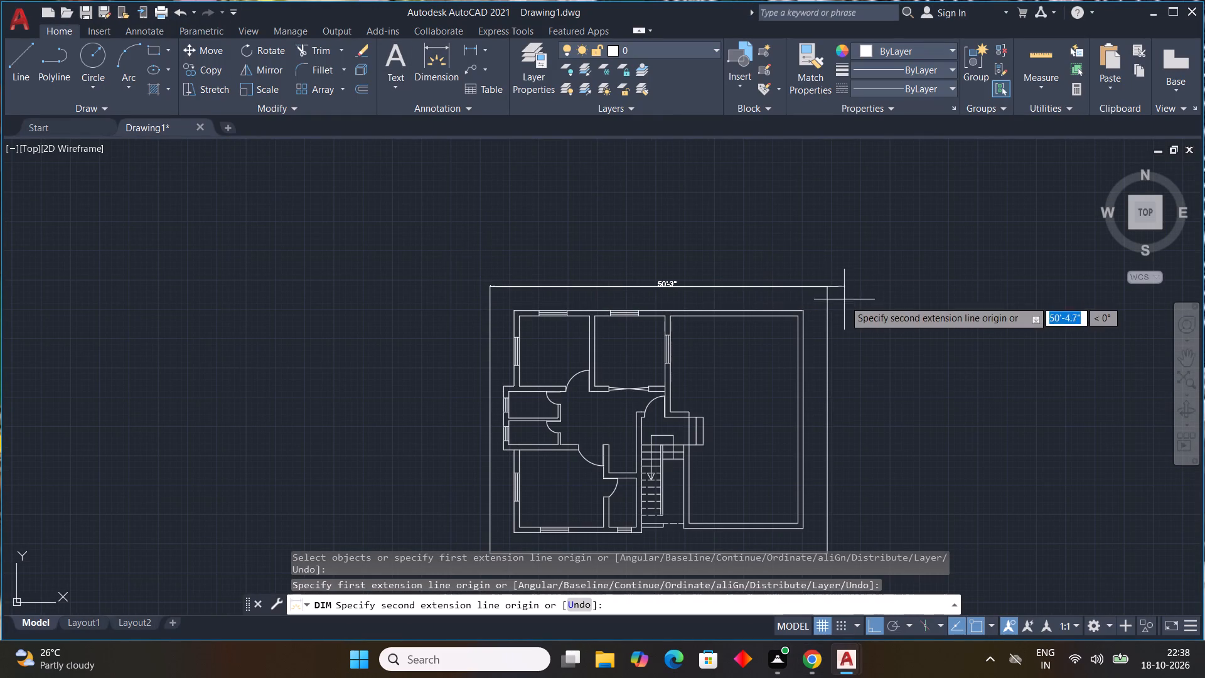
{"action": "left_click", "coordinate": [827, 288]}
{"action": "left_click", "coordinate": [823, 277]}
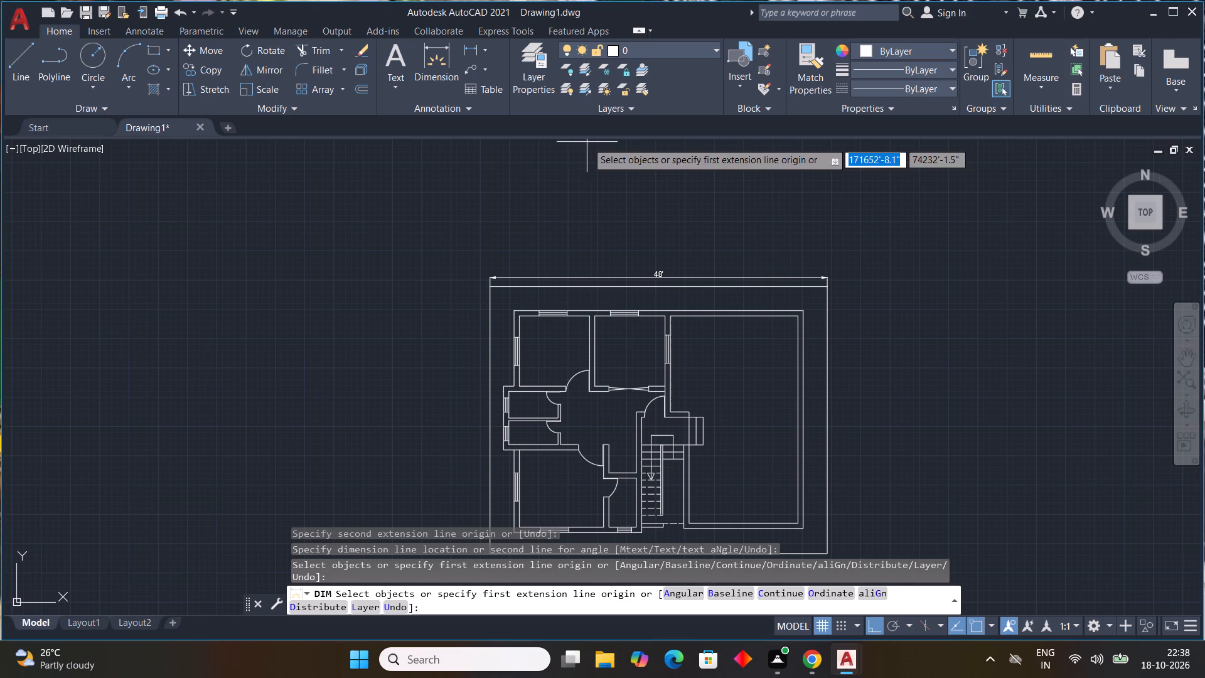
Dimension the full height of the outer boundary rectangle between its left corners, placing the dimension line just outside the left edge.
{"action": "left_click", "coordinate": [451, 88]}
{"action": "middle_click_drag", "start_coordinate": [479, 304], "coordinate": [483, 269]}
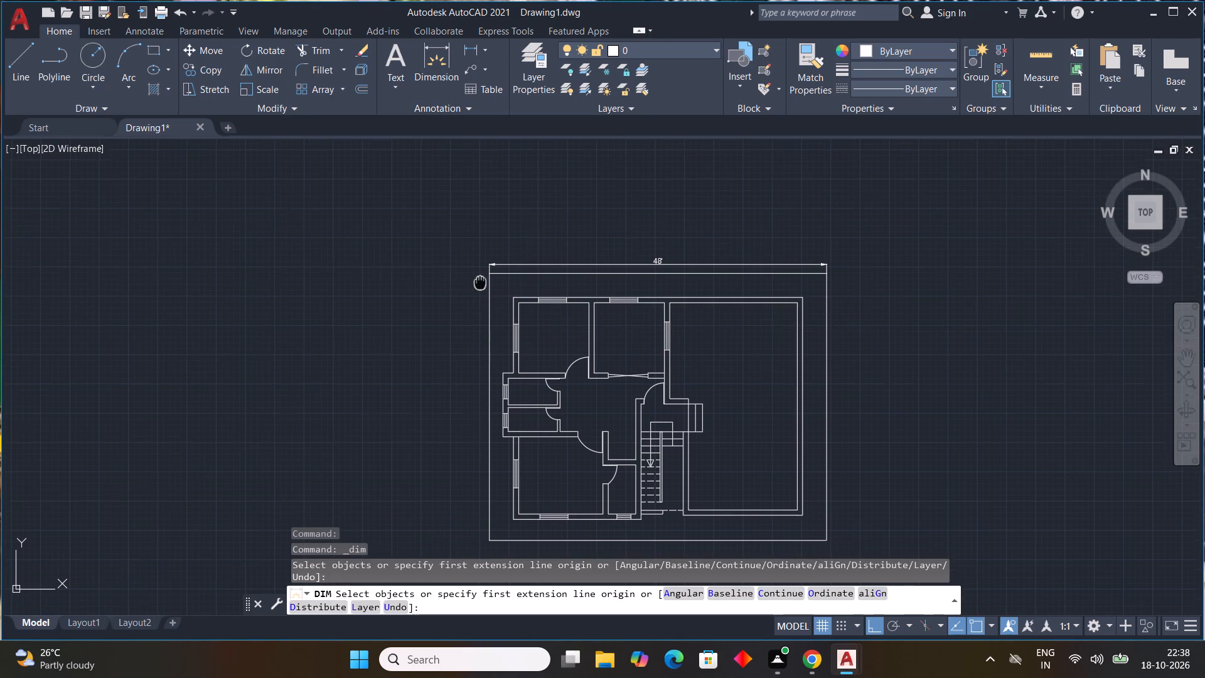
{"action": "middle_click_drag", "start_coordinate": [483, 269], "coordinate": [483, 269]}
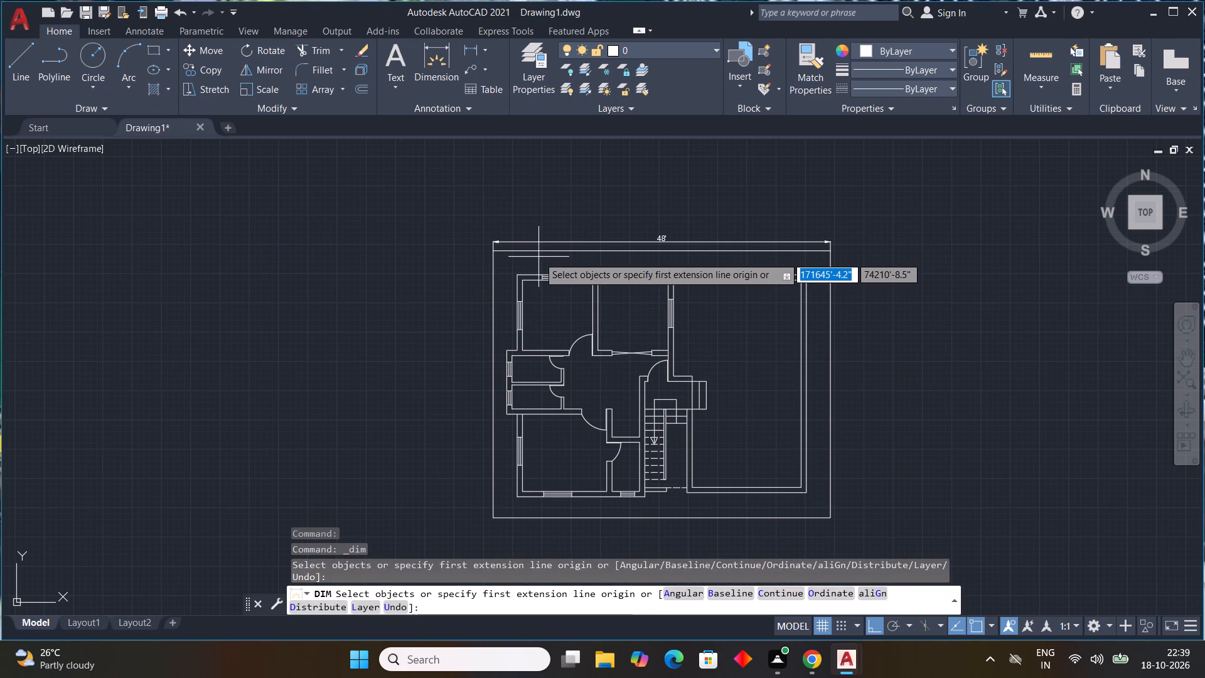
{"action": "scroll", "coordinate": [478, 266], "scroll_direction": "up", "scroll_amount": 2}
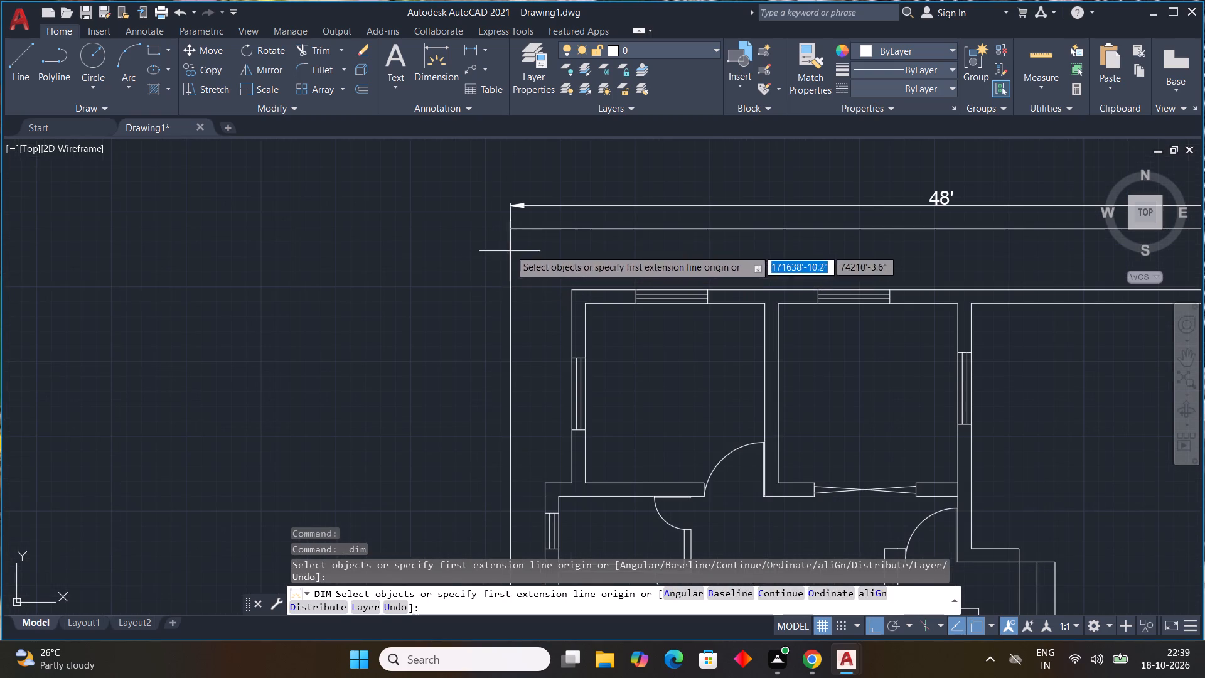
{"action": "left_click", "coordinate": [511, 232]}
{"action": "scroll", "coordinate": [493, 338], "scroll_direction": "down", "scroll_amount": 1}
{"action": "middle_click_drag", "start_coordinate": [501, 359], "coordinate": [538, 278]}
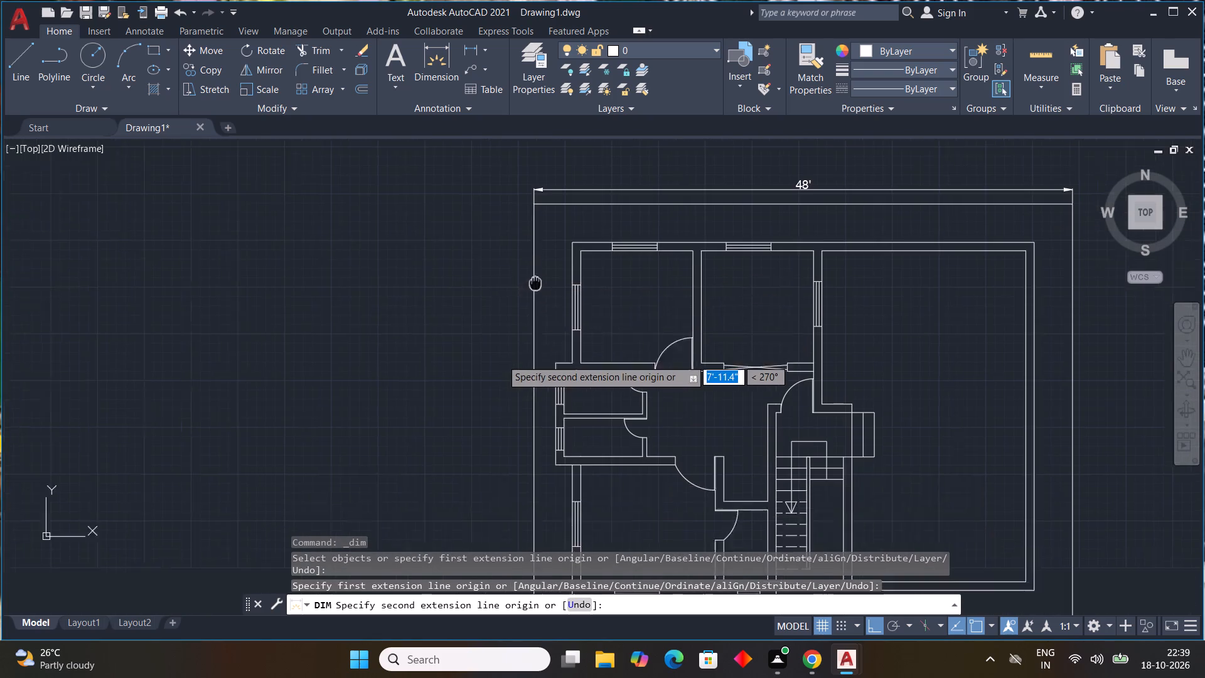
{"action": "middle_click_drag", "start_coordinate": [538, 278], "coordinate": [588, 143]}
{"action": "left_click", "coordinate": [589, 478]}
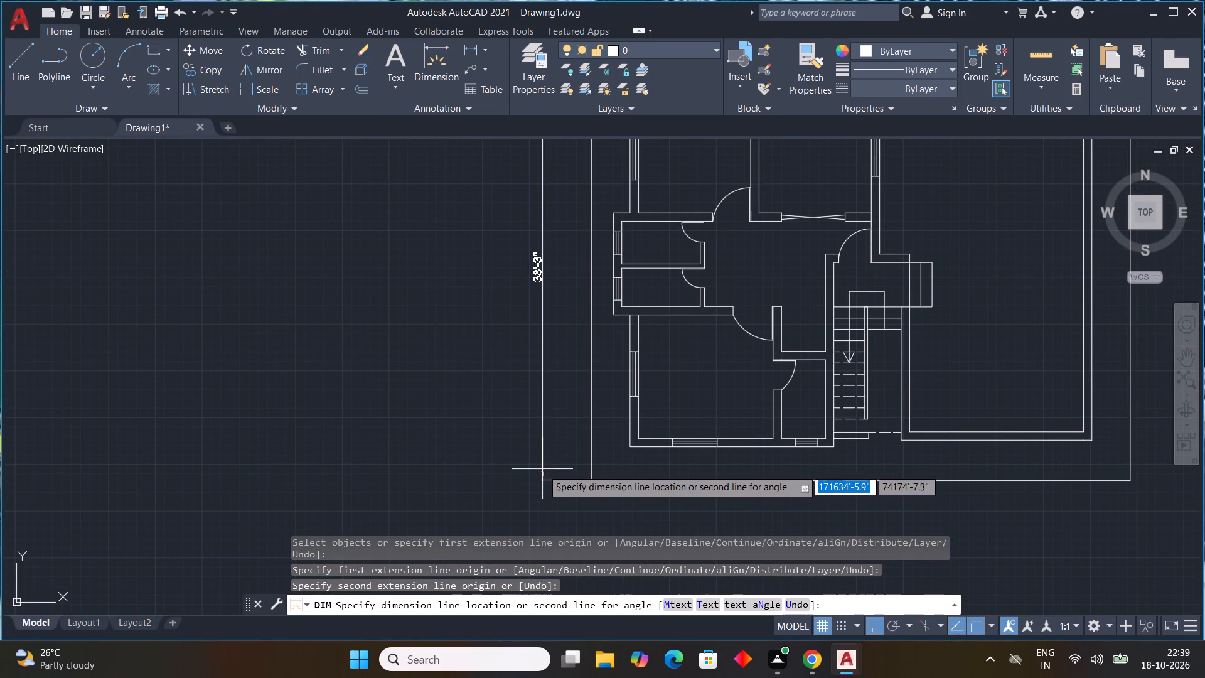
{"action": "left_click", "coordinate": [555, 476]}
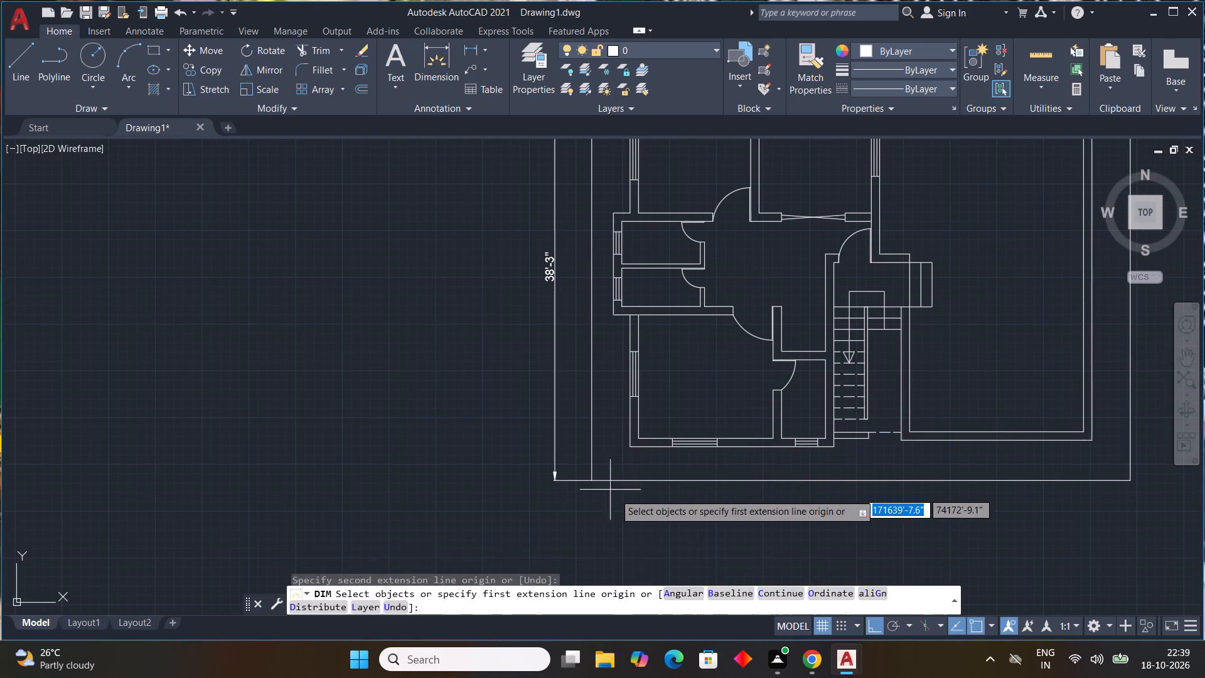
{"action": "key", "text": "Escape"}
{"action": "scroll", "coordinate": [685, 466], "scroll_direction": "down", "scroll_amount": 3}
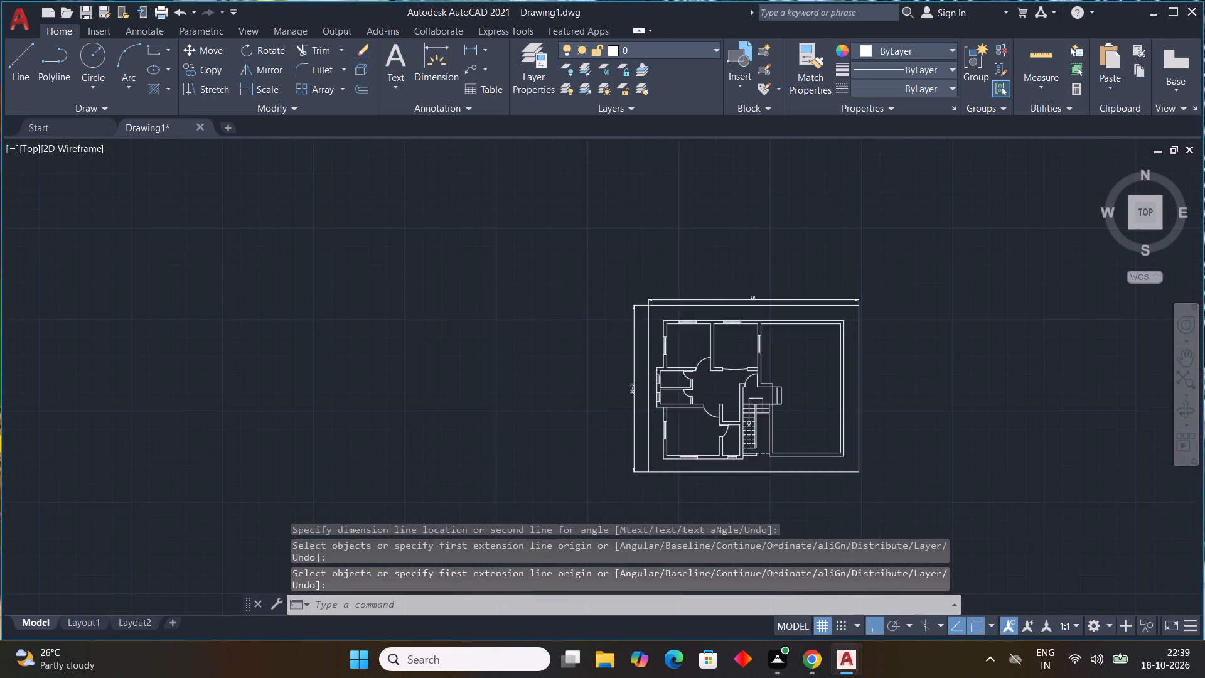
{"action": "key", "text": "Escape"}
{"action": "key", "text": "Escape"}
{"action": "key", "text": "Escape"}
{"action": "key", "text": "Escape"}
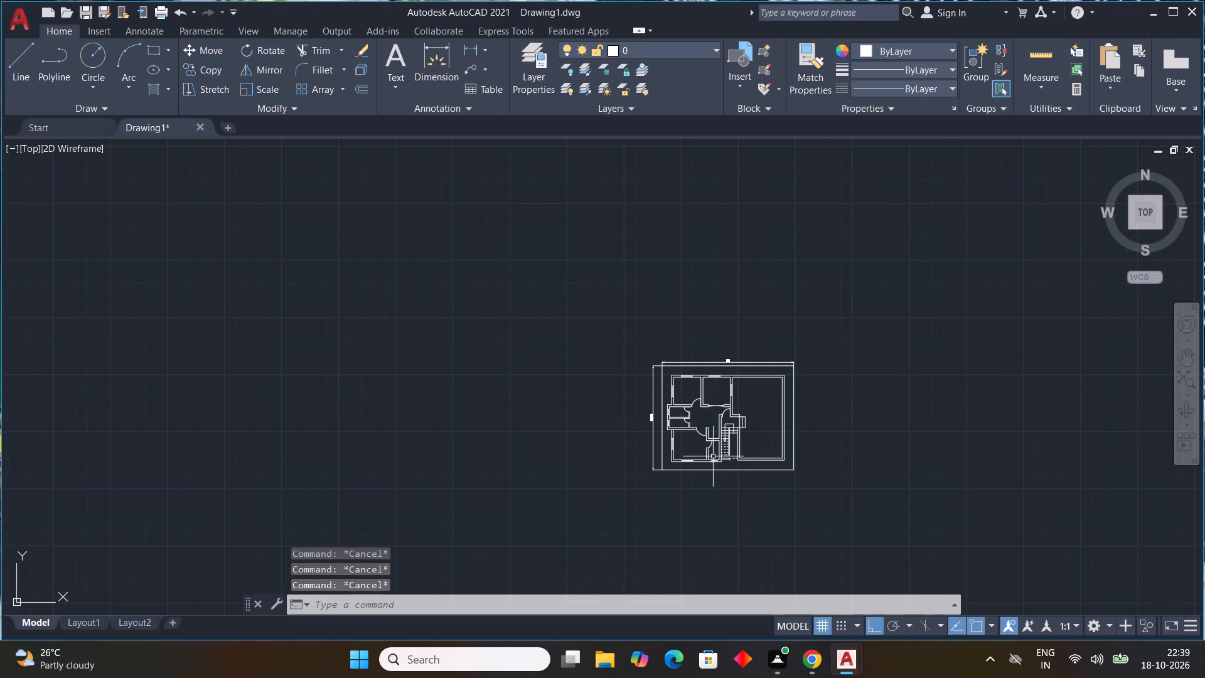
{"action": "key", "text": "Escape"}
{"action": "key", "text": "Escape"}
{"action": "key", "text": "Escape"}
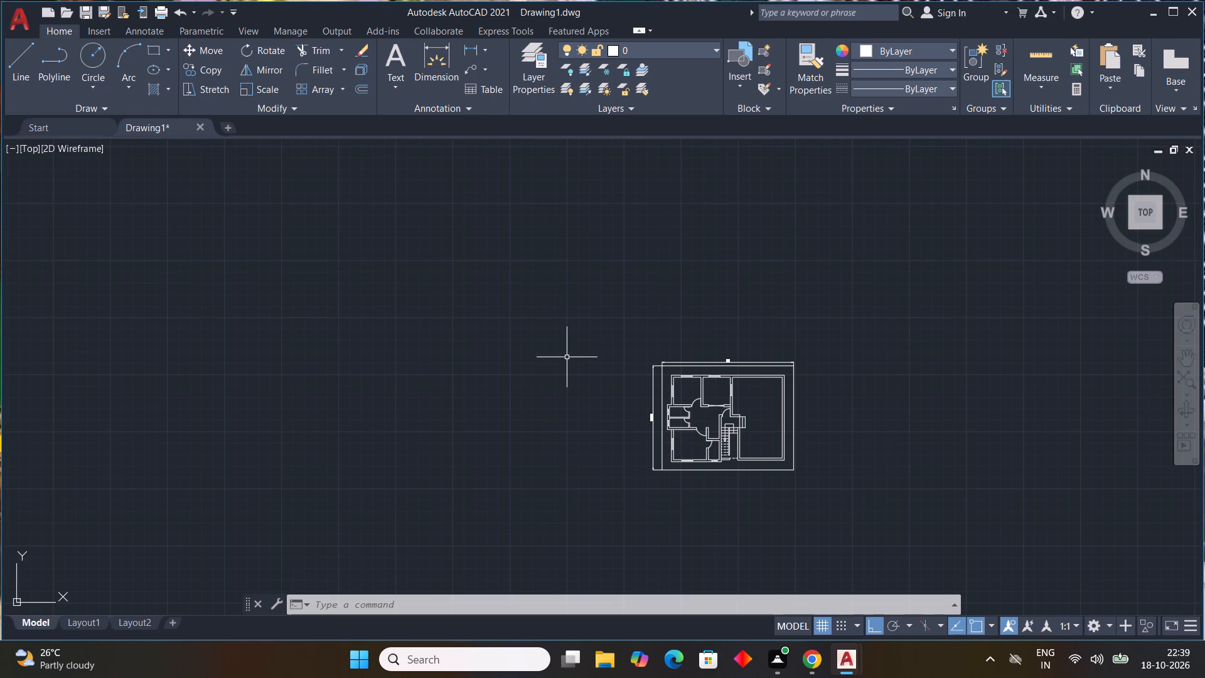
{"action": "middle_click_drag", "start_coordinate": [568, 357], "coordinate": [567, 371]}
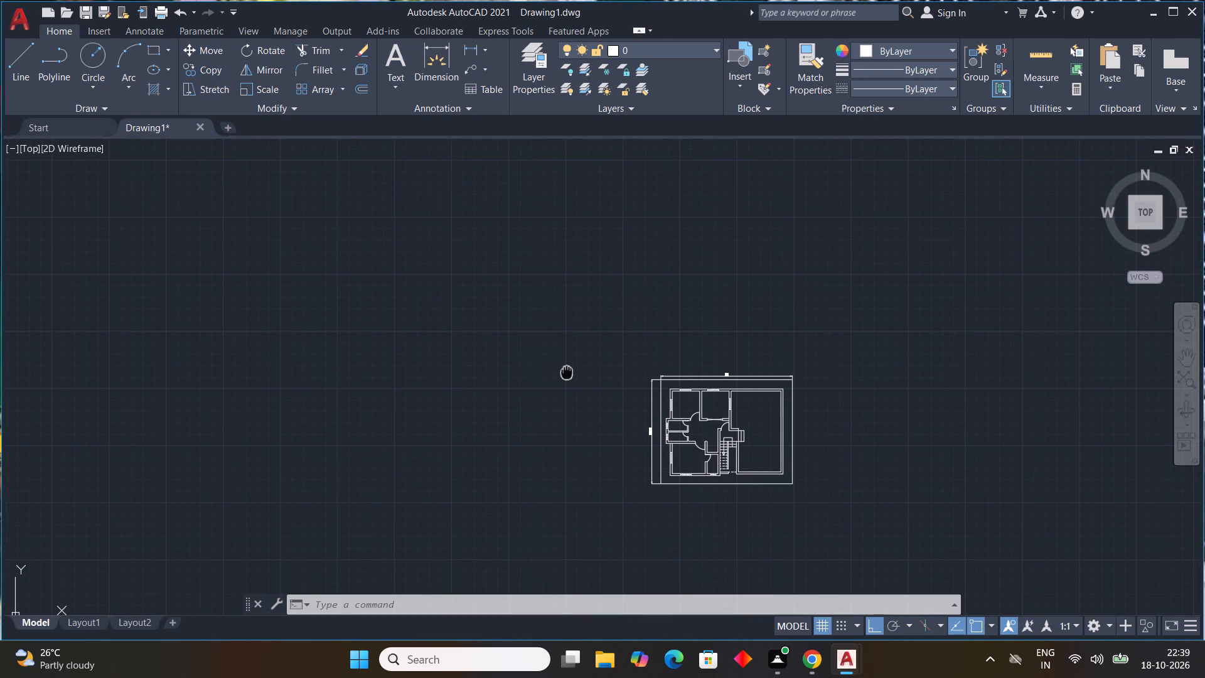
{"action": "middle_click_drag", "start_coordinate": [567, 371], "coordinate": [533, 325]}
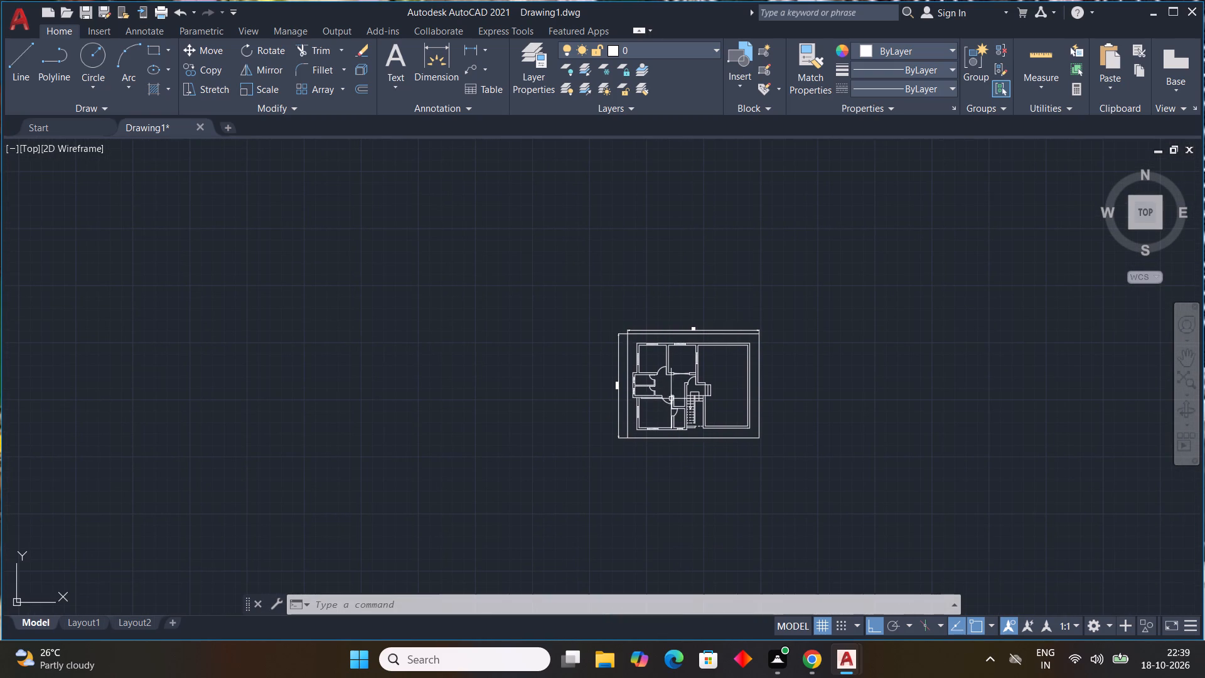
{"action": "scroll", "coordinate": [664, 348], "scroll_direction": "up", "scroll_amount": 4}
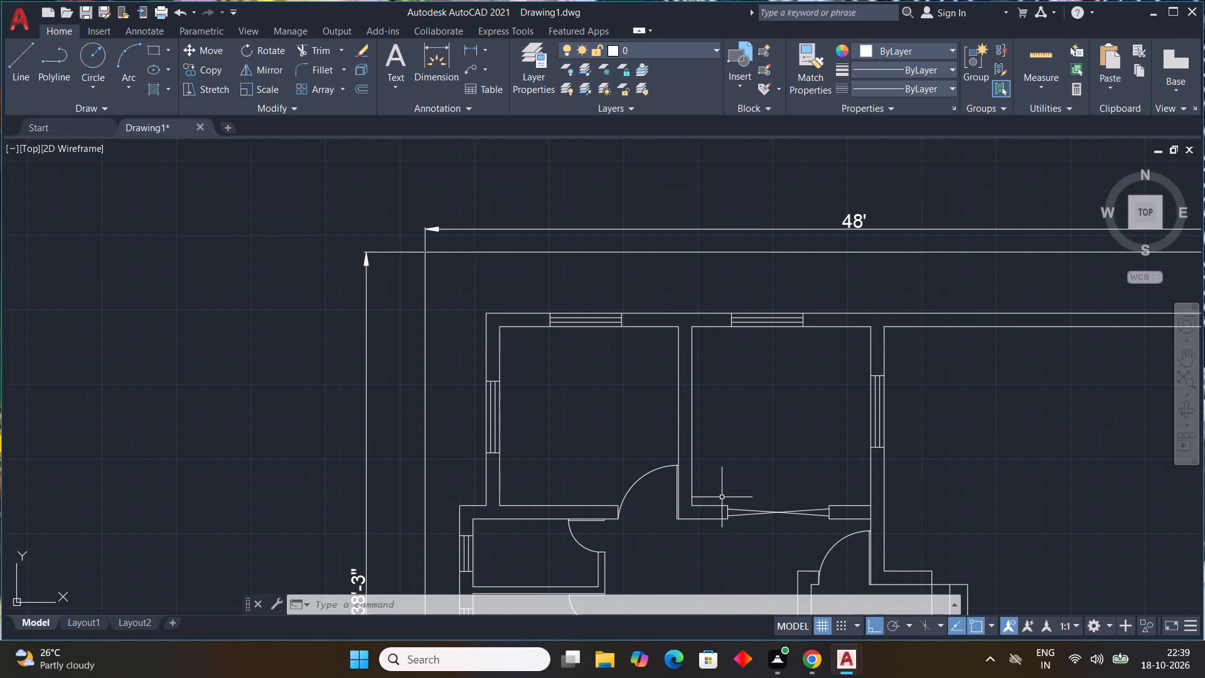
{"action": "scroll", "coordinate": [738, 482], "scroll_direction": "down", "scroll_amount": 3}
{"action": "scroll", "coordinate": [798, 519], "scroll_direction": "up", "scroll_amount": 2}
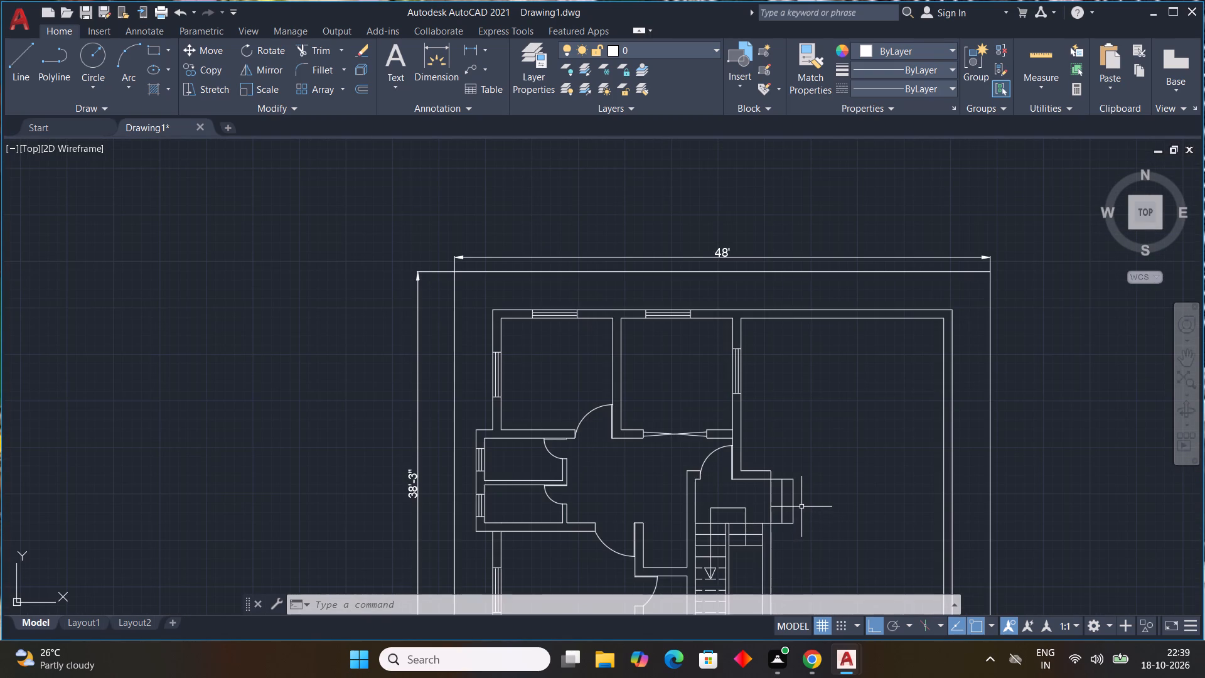
Insert the Car - sedan side block from Landscaping.dwg in DesignCenter, placing it outside the plan near its lower right.
{"action": "scroll", "coordinate": [738, 417], "scroll_direction": "down", "scroll_amount": 2}
{"action": "scroll", "coordinate": [699, 417], "scroll_direction": "up", "scroll_amount": 2}
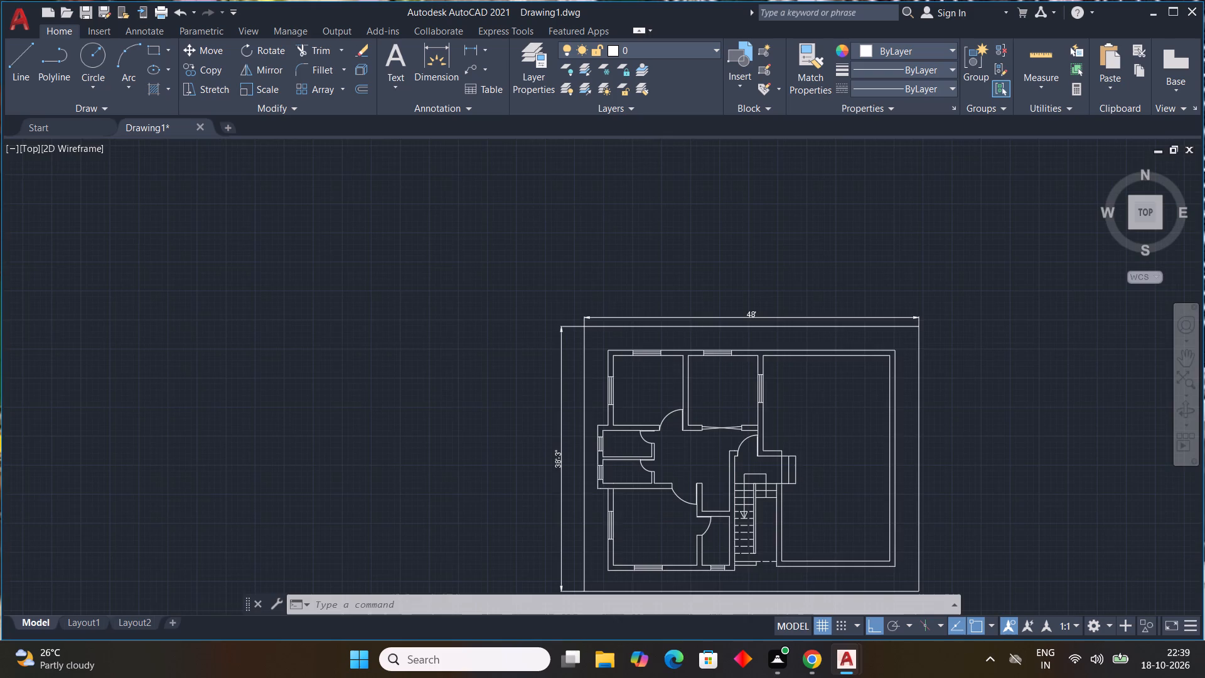
{"action": "middle_click_drag", "start_coordinate": [700, 414], "coordinate": [665, 362]}
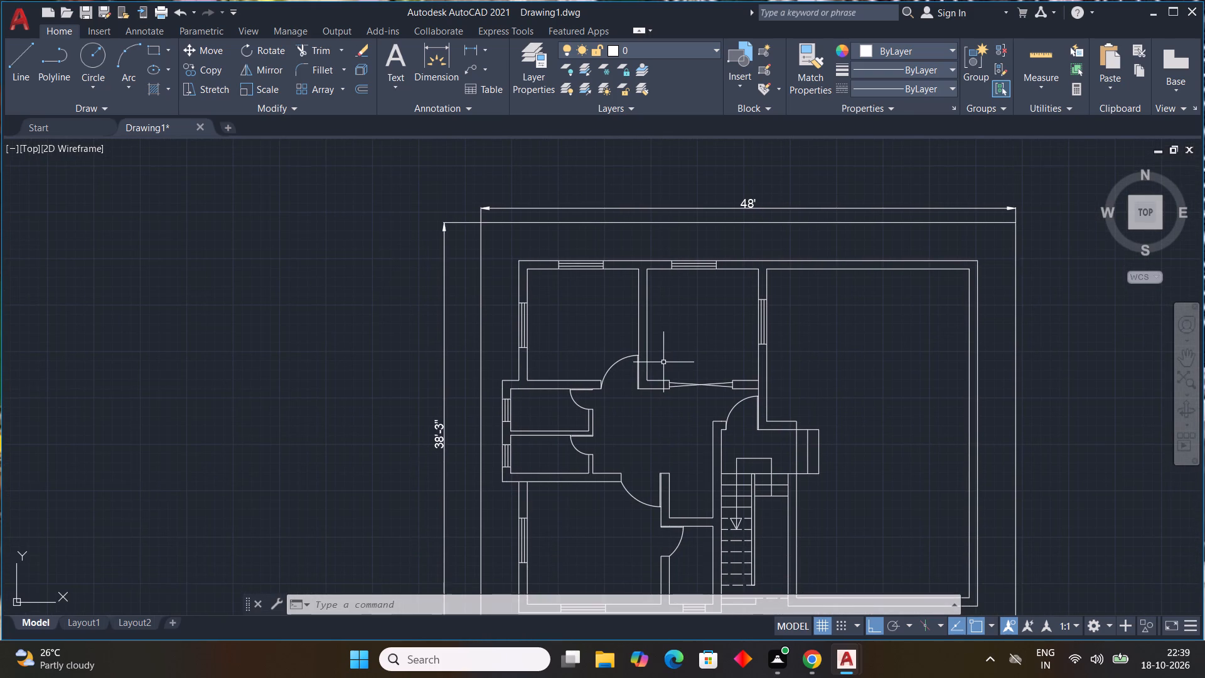
{"action": "key", "text": "ctrl+2"}
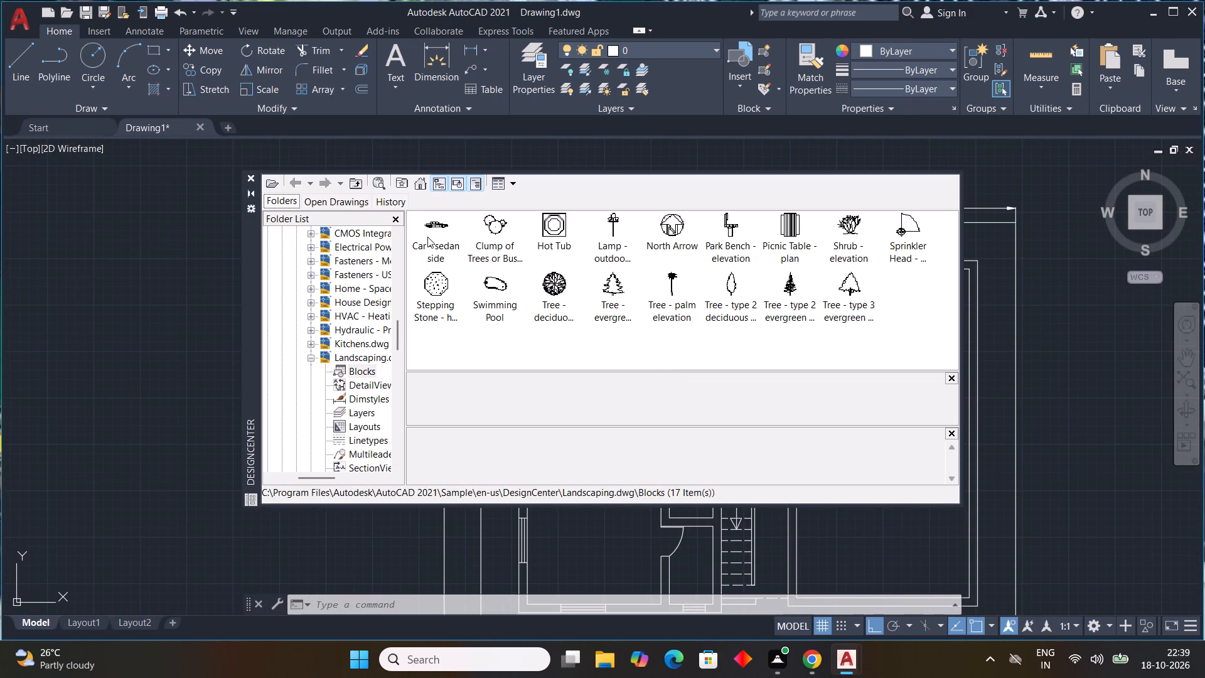
{"action": "double_click", "coordinate": [443, 228]}
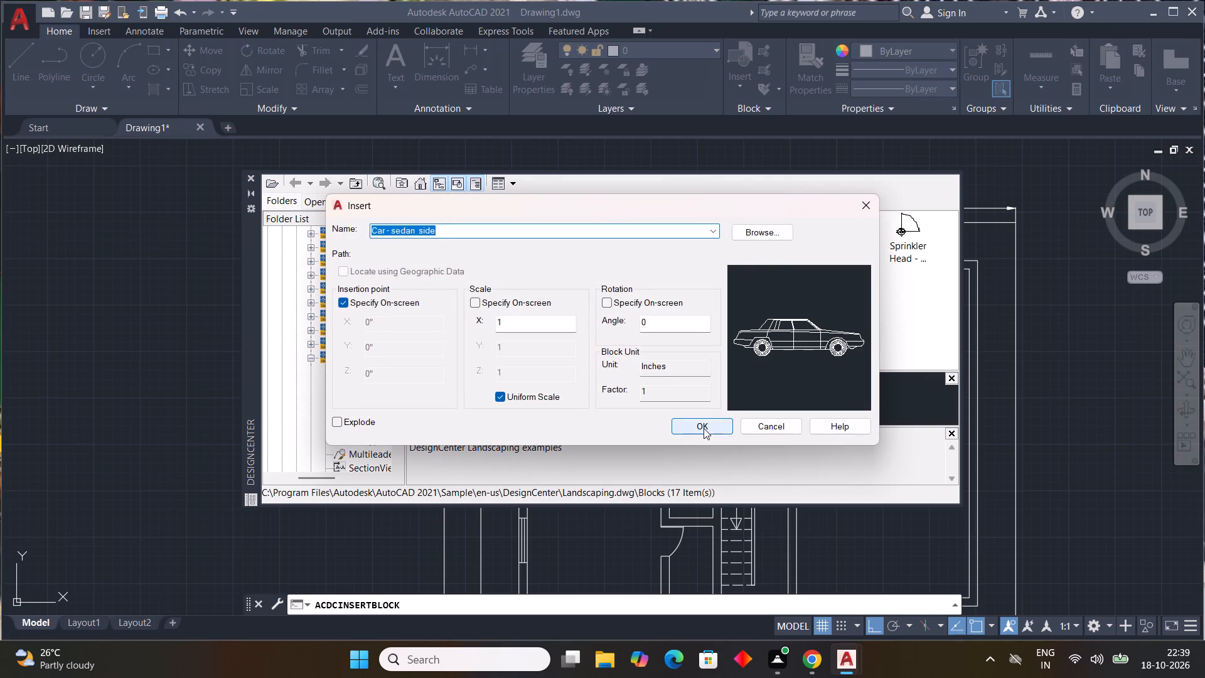
{"action": "left_click", "coordinate": [704, 428]}
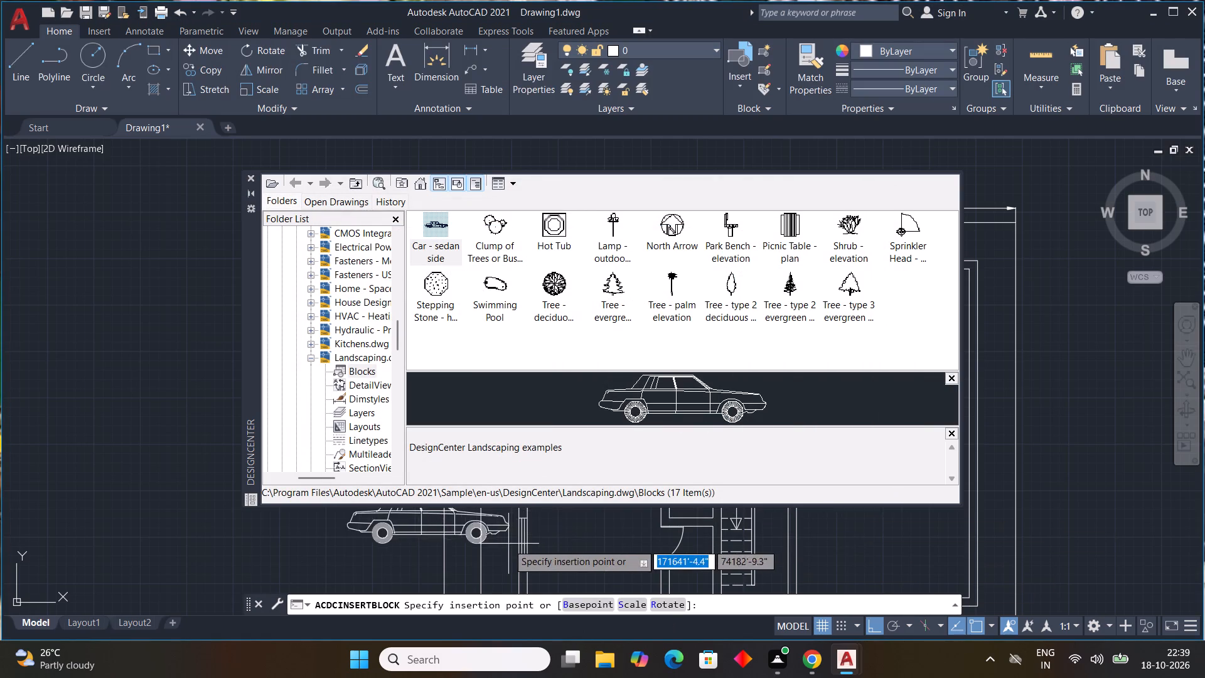
{"action": "scroll", "coordinate": [507, 545], "scroll_direction": "down", "scroll_amount": 2}
{"action": "middle_click_drag", "start_coordinate": [503, 544], "coordinate": [446, 495]}
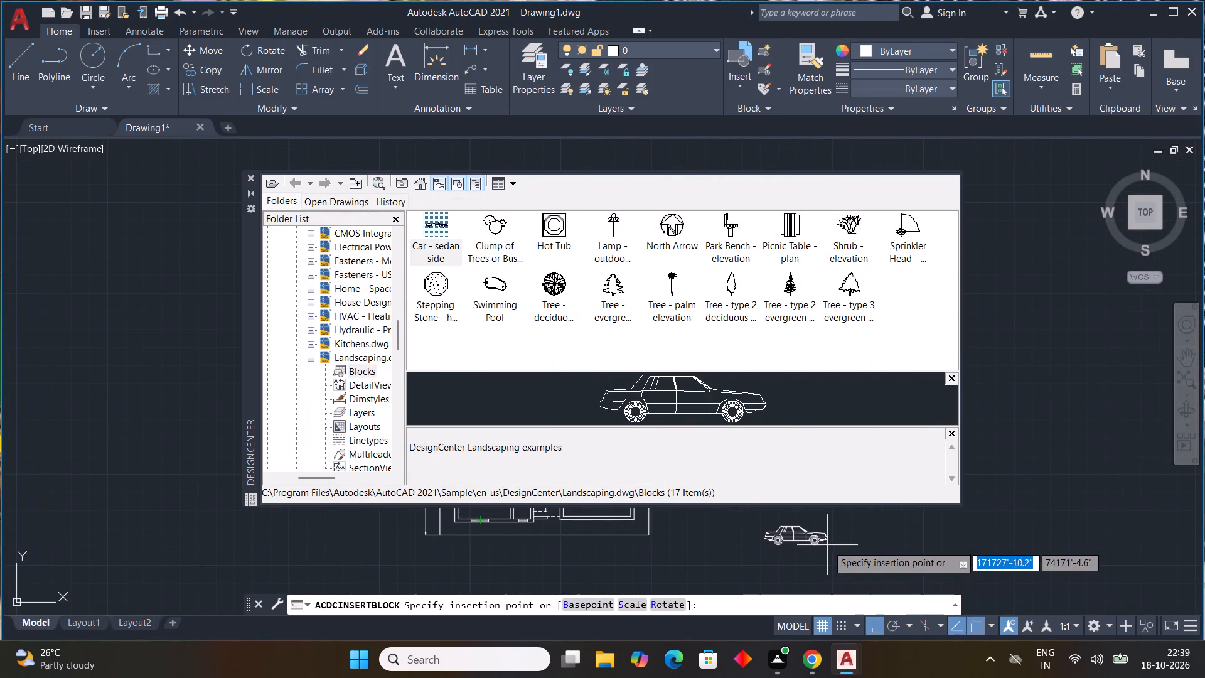
{"action": "left_click", "coordinate": [827, 545]}
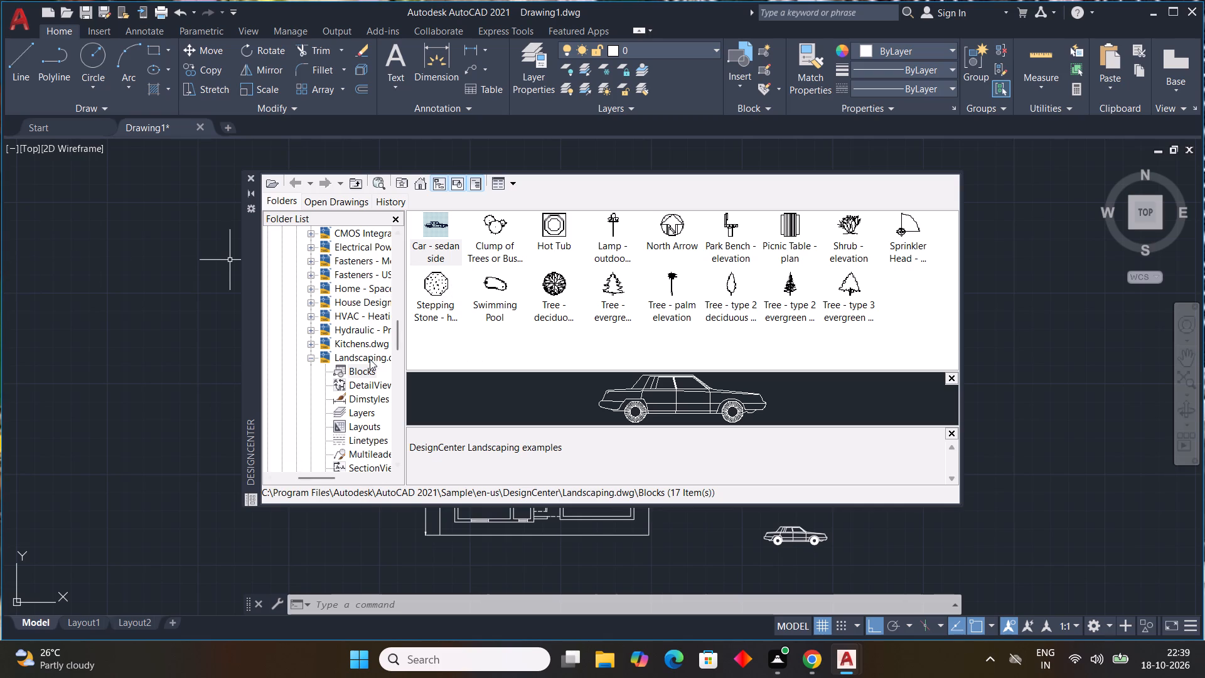
Insert the top-view Range-Oven - 30 in and Sink-single - 30 in blocks from Kitchens.dwg, one below the other, well right of the plan.
{"action": "double_click", "coordinate": [351, 341]}
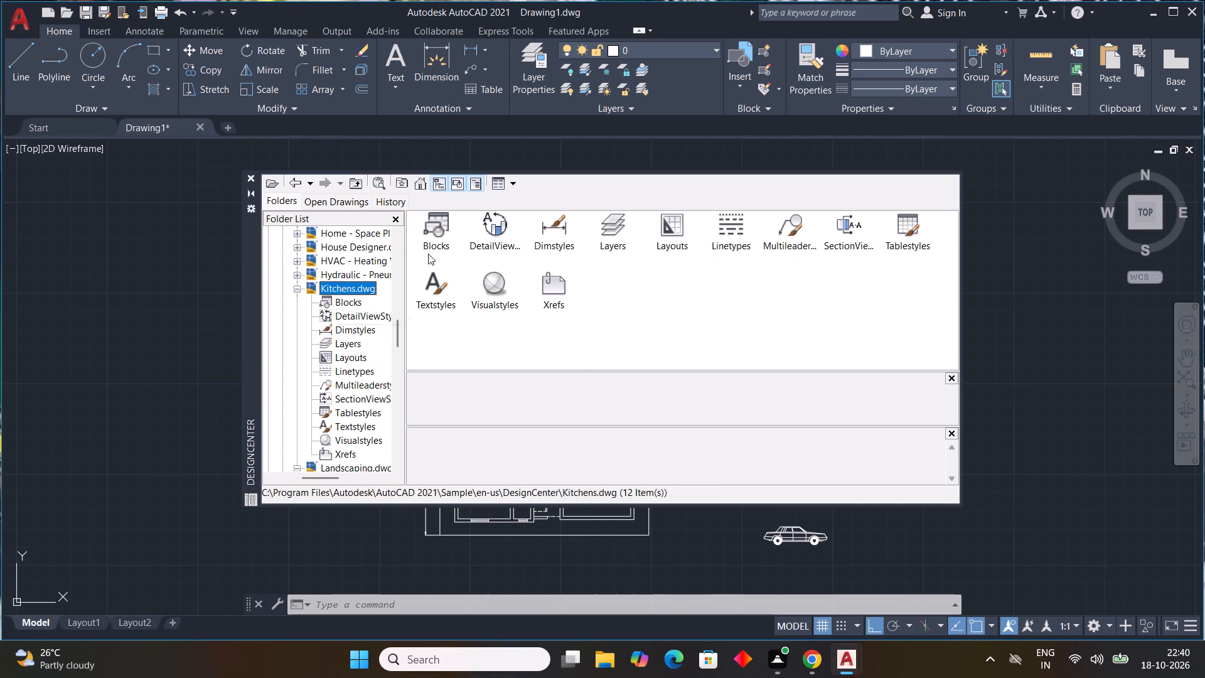
{"action": "double_click", "coordinate": [446, 242]}
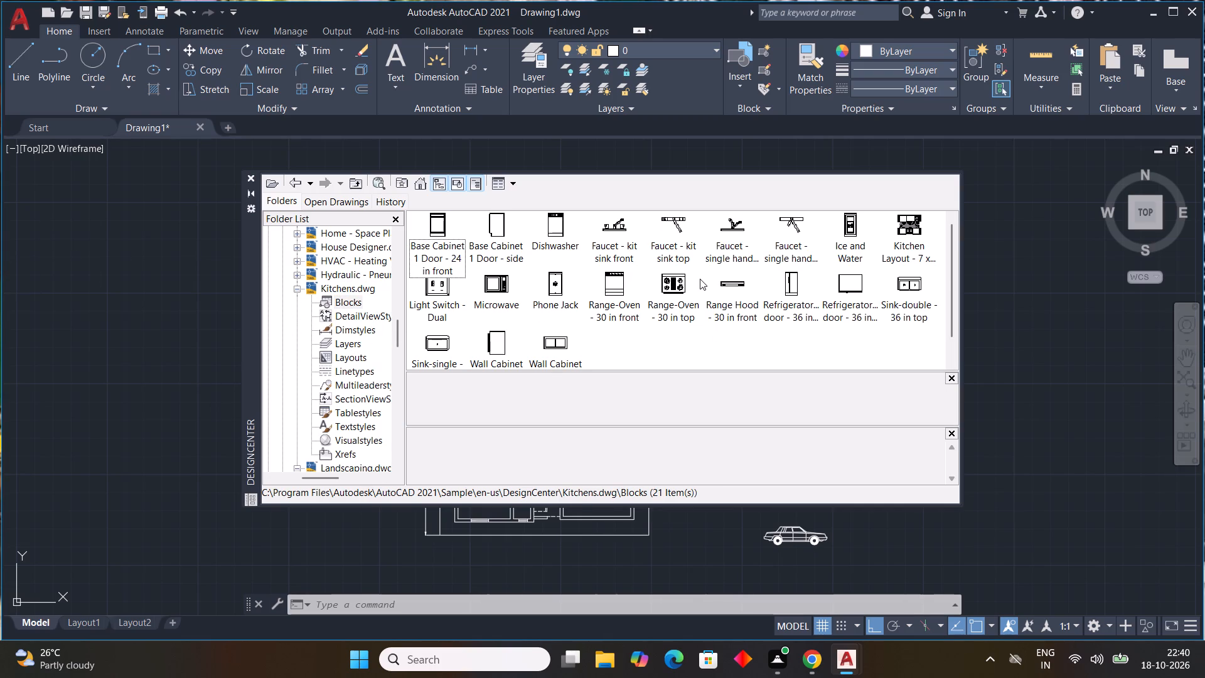
{"action": "double_click", "coordinate": [675, 287]}
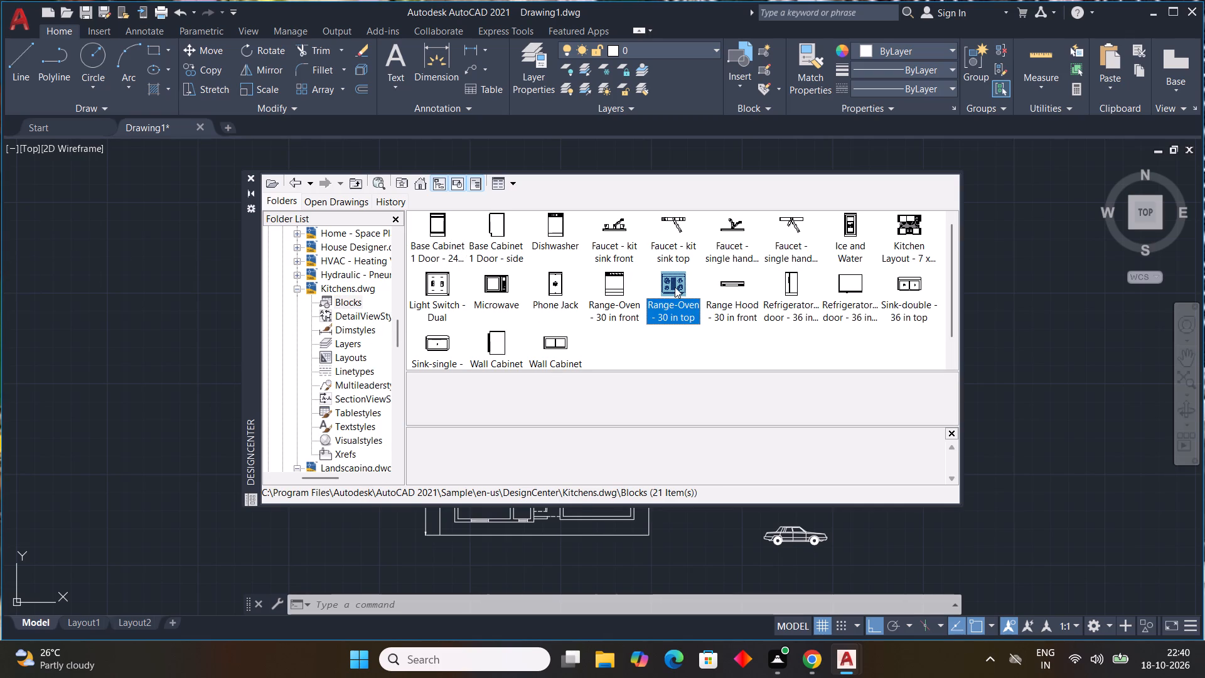
{"action": "left_click", "coordinate": [694, 431]}
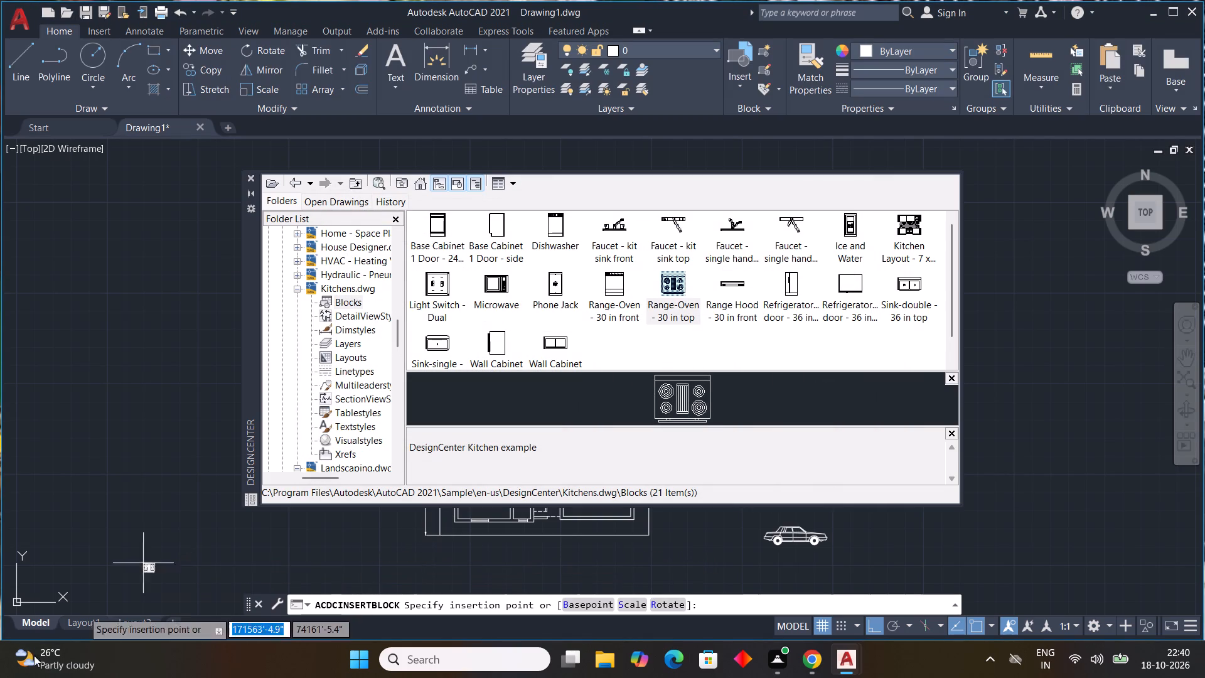
{"action": "left_click", "coordinate": [998, 322]}
{"action": "double_click", "coordinate": [434, 338]}
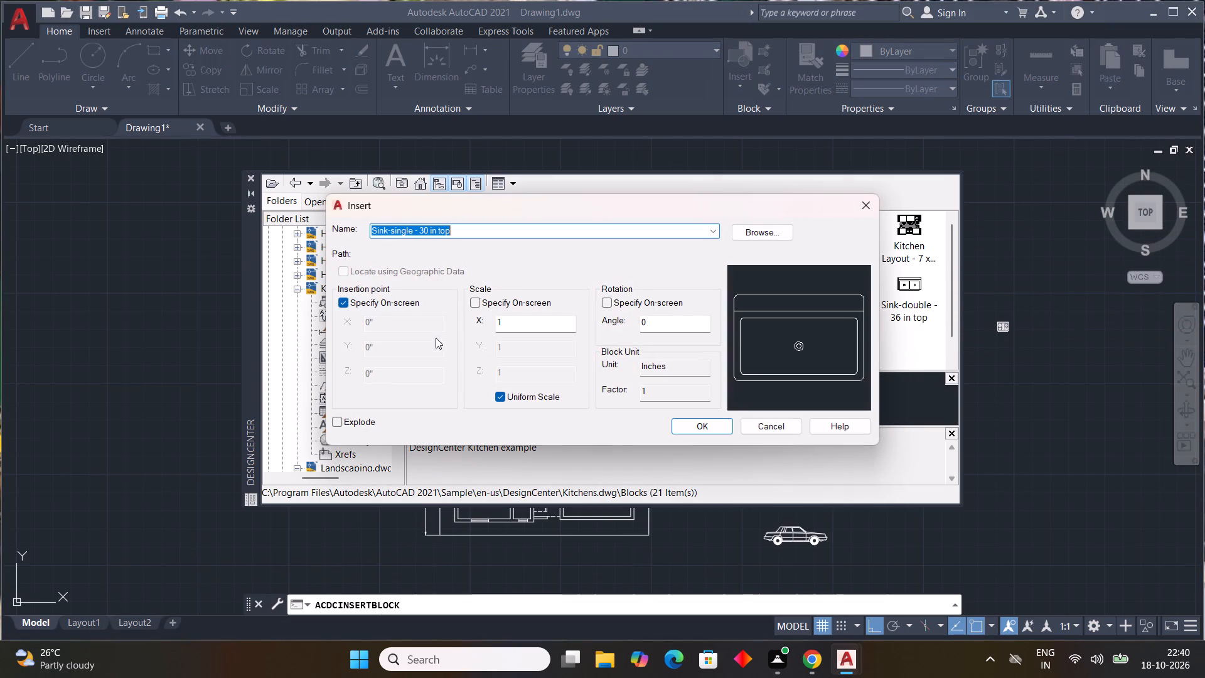
{"action": "left_click", "coordinate": [720, 426]}
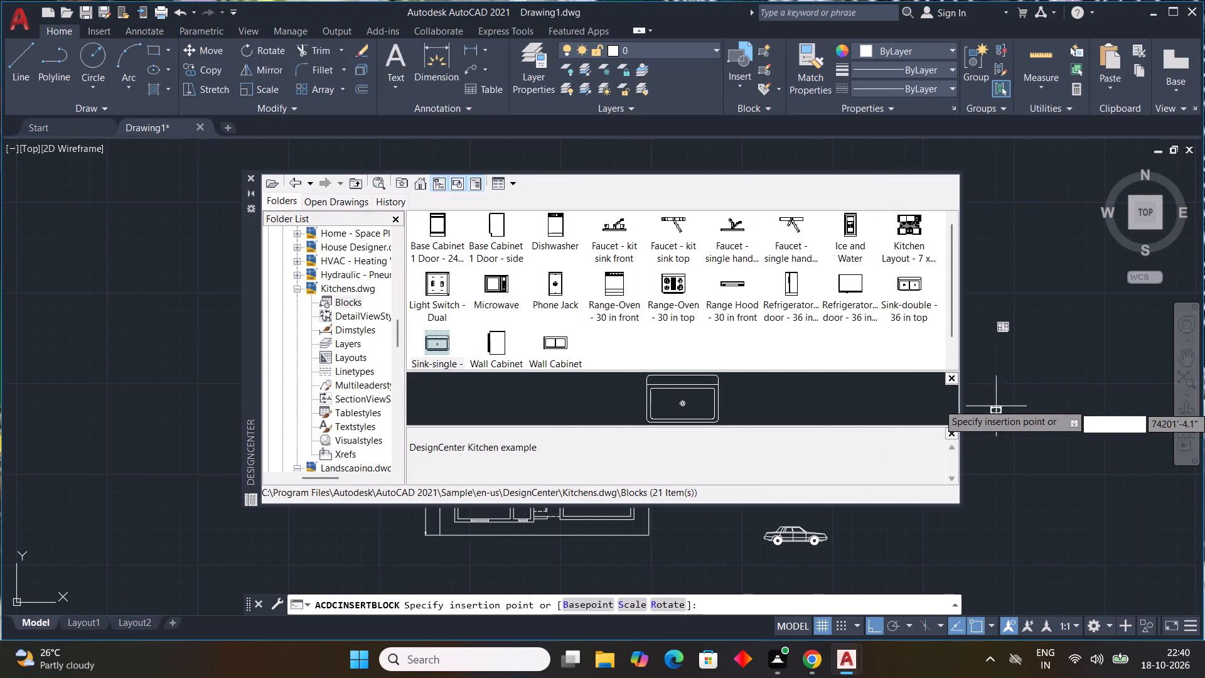
{"action": "left_click", "coordinate": [1006, 380]}
{"action": "key", "text": "Escape"}
{"action": "key", "text": "Escape"}
{"action": "key", "text": "Escape"}
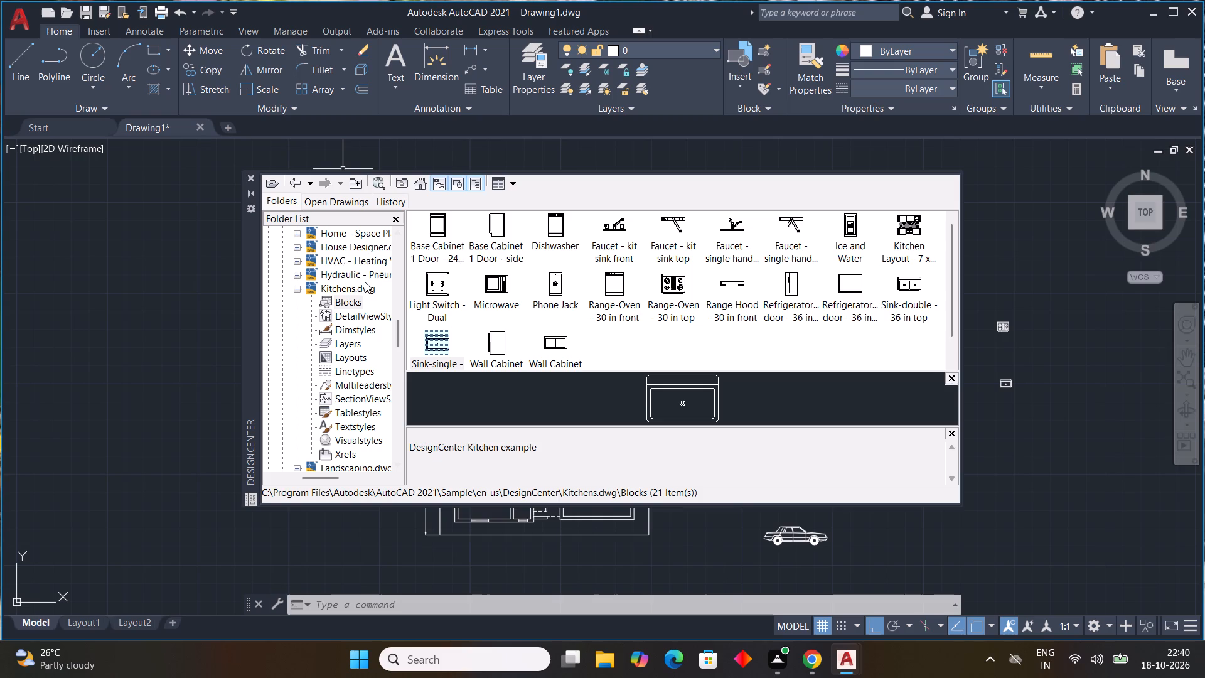
Insert the Toilet - top and Sink - Oval top blocks from House Designer.dwg, stacked below the kitchen sink block.
{"action": "double_click", "coordinate": [354, 242]}
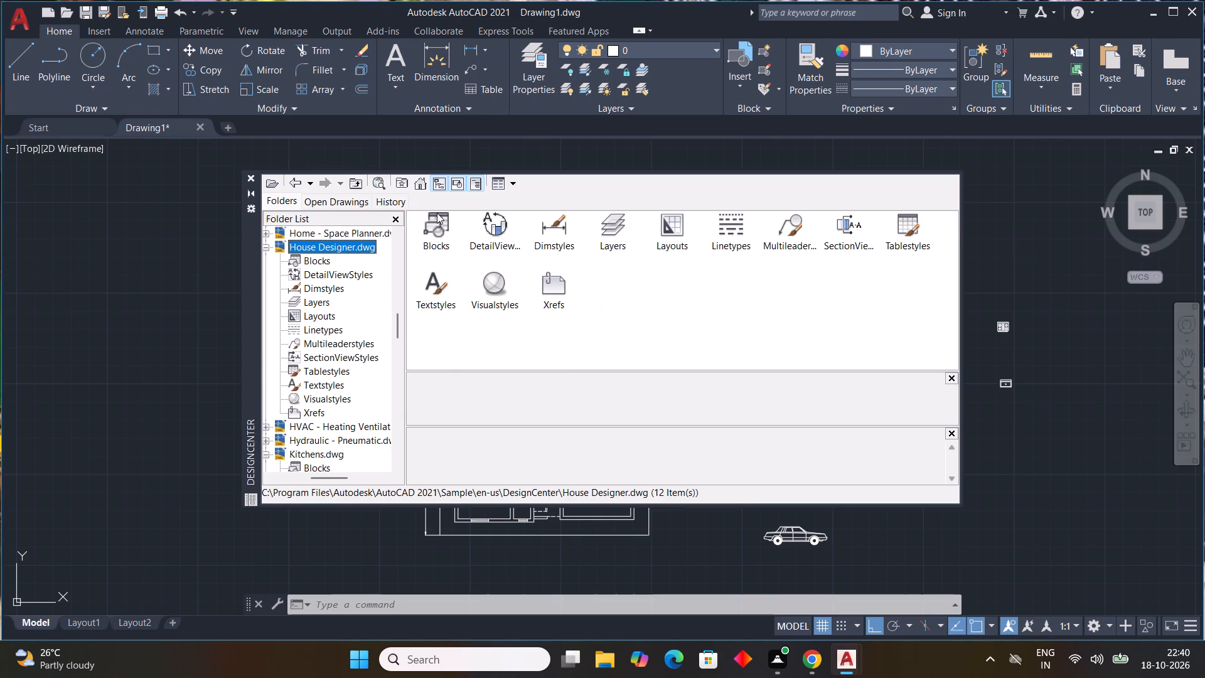
{"action": "double_click", "coordinate": [437, 213]}
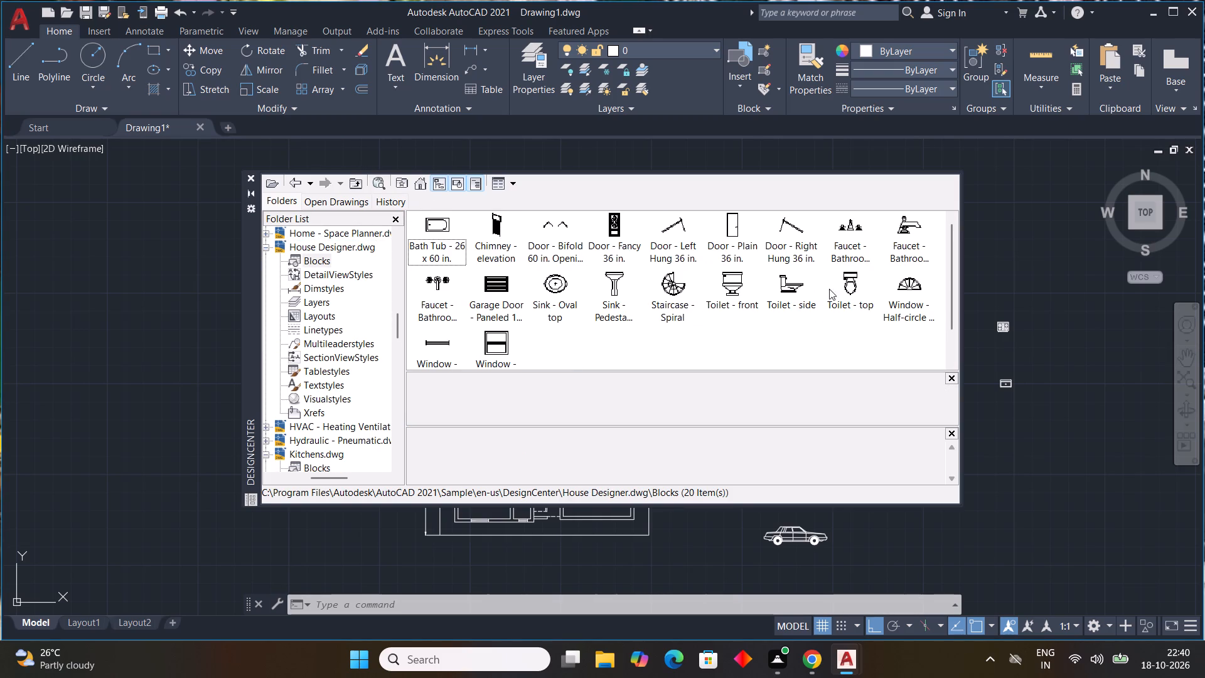
{"action": "double_click", "coordinate": [852, 287]}
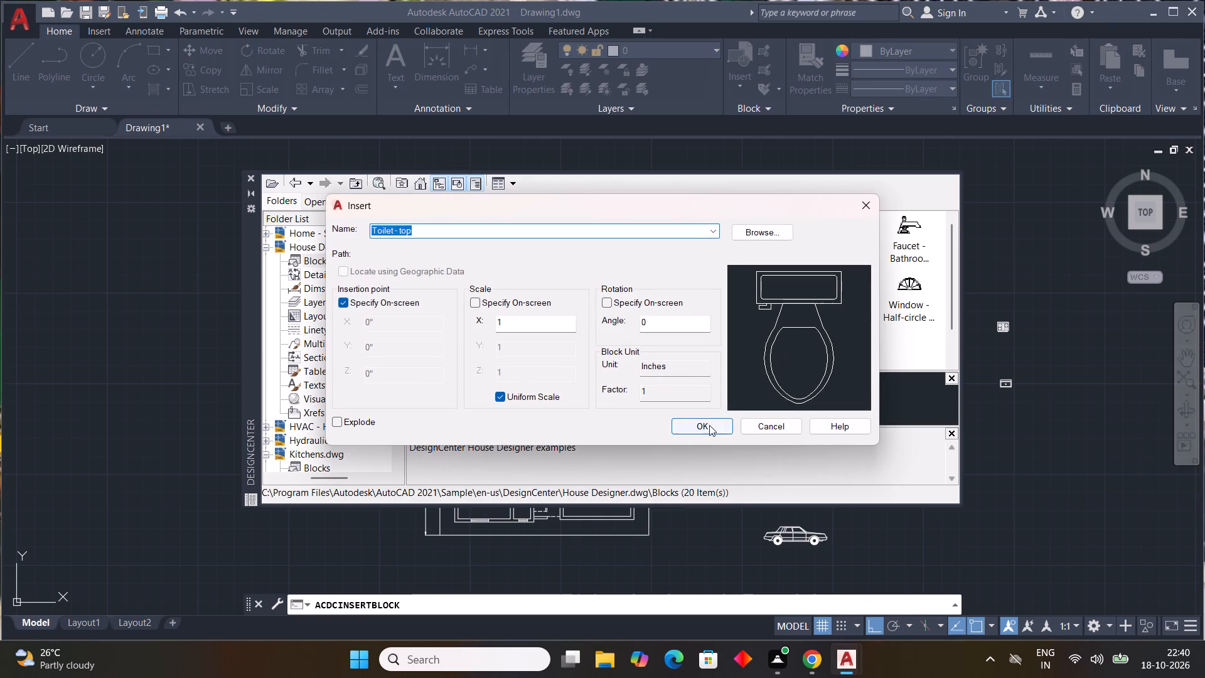
{"action": "left_click", "coordinate": [688, 439]}
{"action": "left_click", "coordinate": [694, 428]}
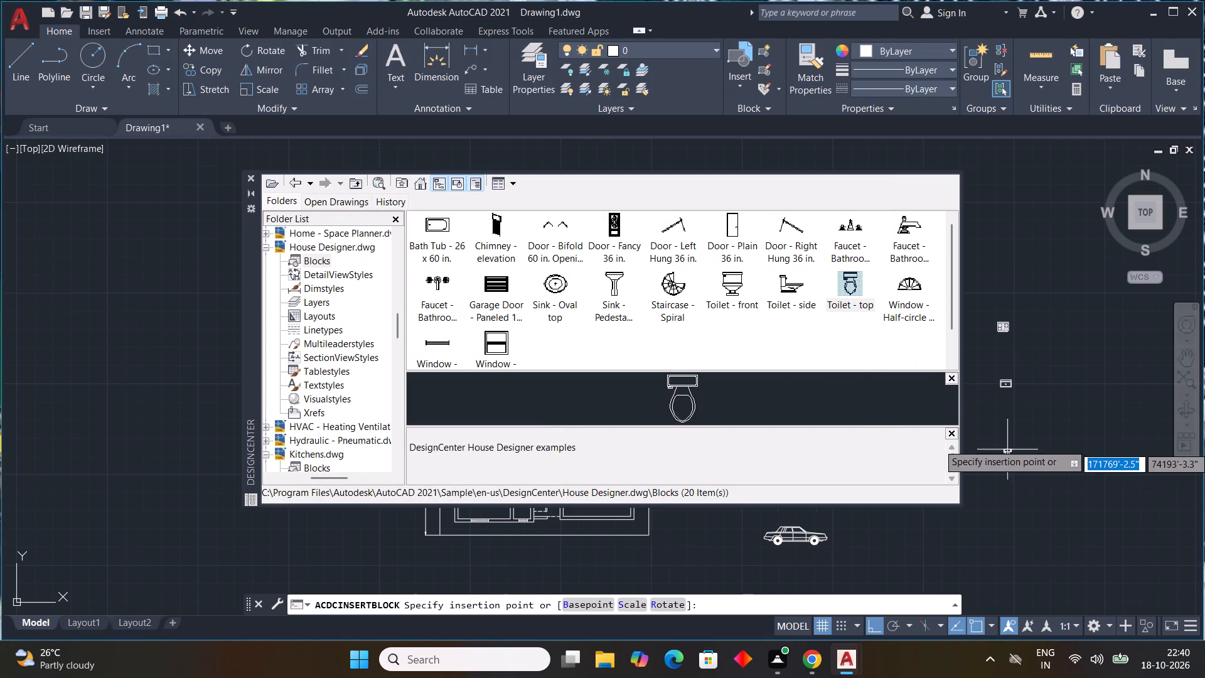
{"action": "left_click", "coordinate": [1007, 439]}
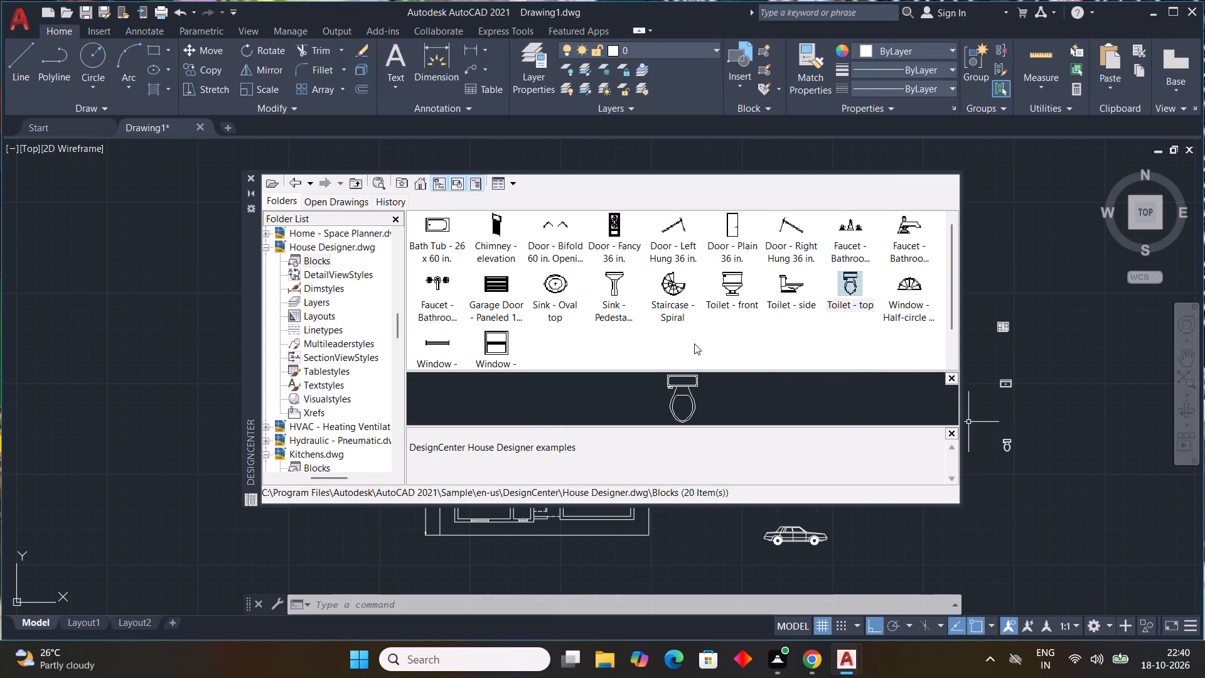
{"action": "double_click", "coordinate": [554, 283]}
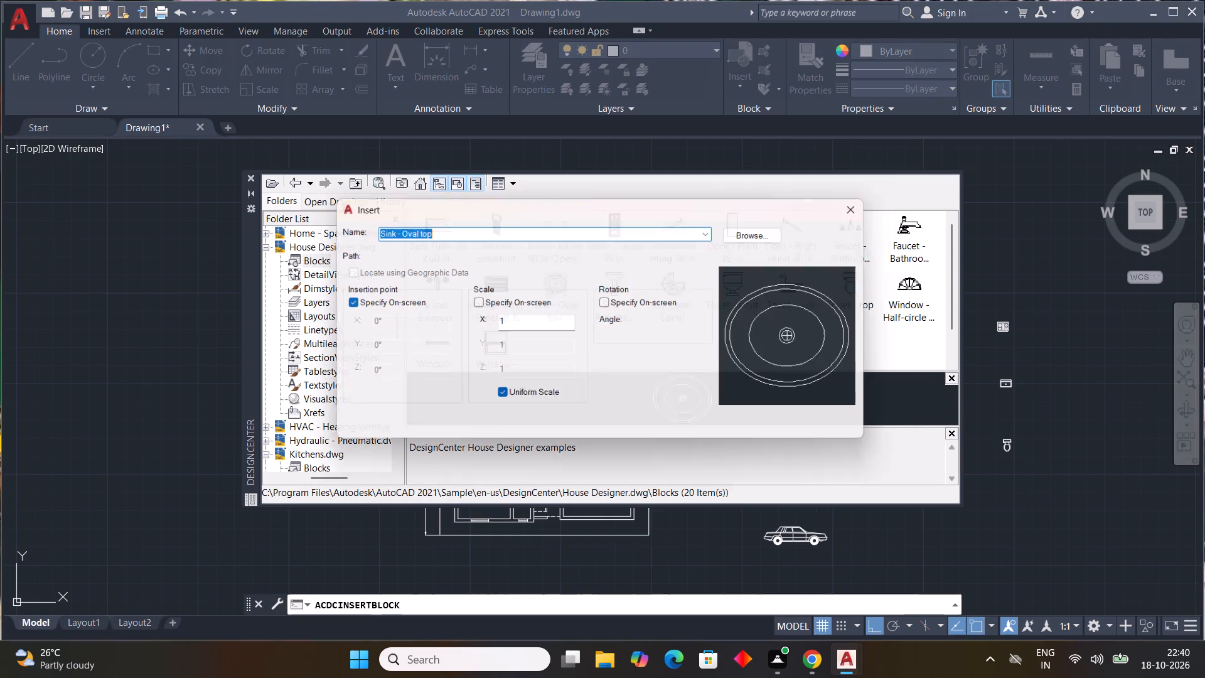
{"action": "left_click", "coordinate": [687, 426]}
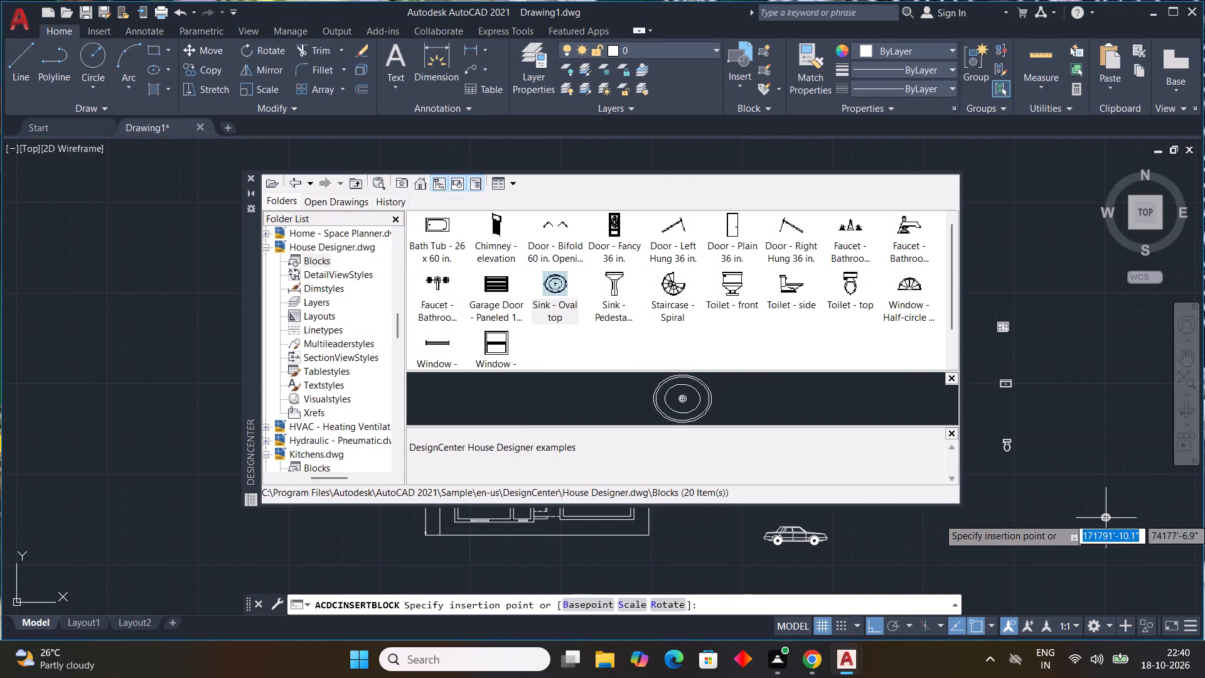
{"action": "left_click", "coordinate": [992, 483]}
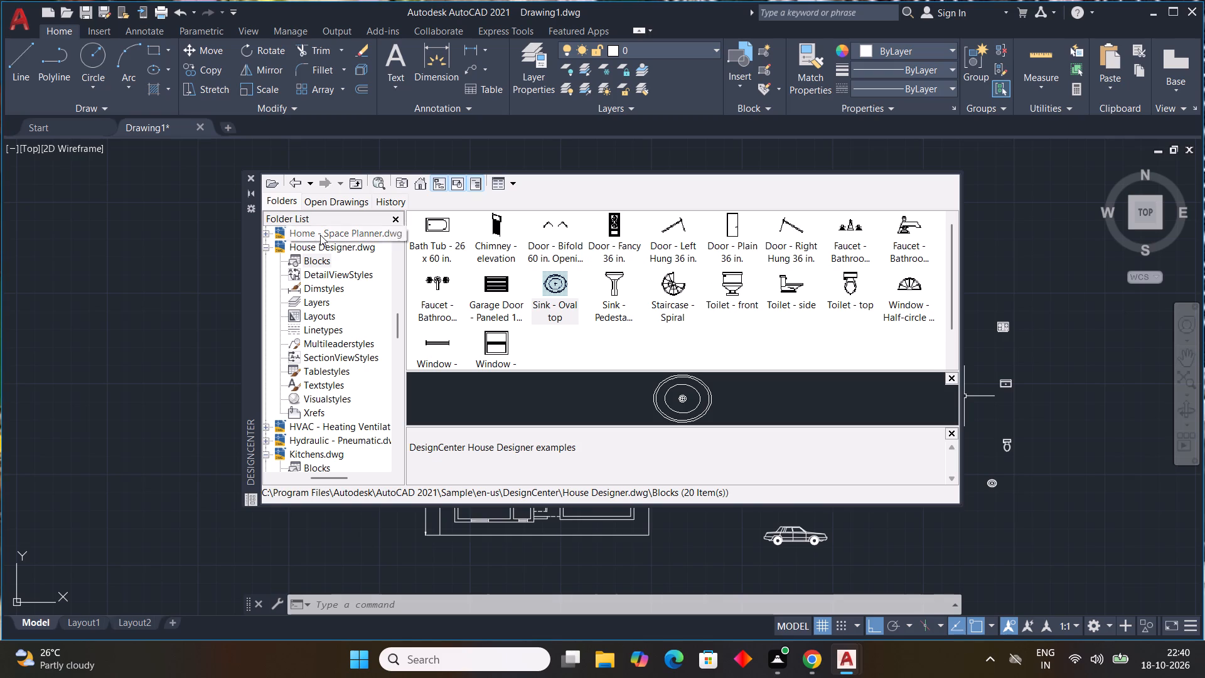
Insert the Bed - Queen block from Home - Space Planner.dwg, placing it above the range-oven block.
{"action": "double_click", "coordinate": [320, 235]}
{"action": "double_click", "coordinate": [434, 225]}
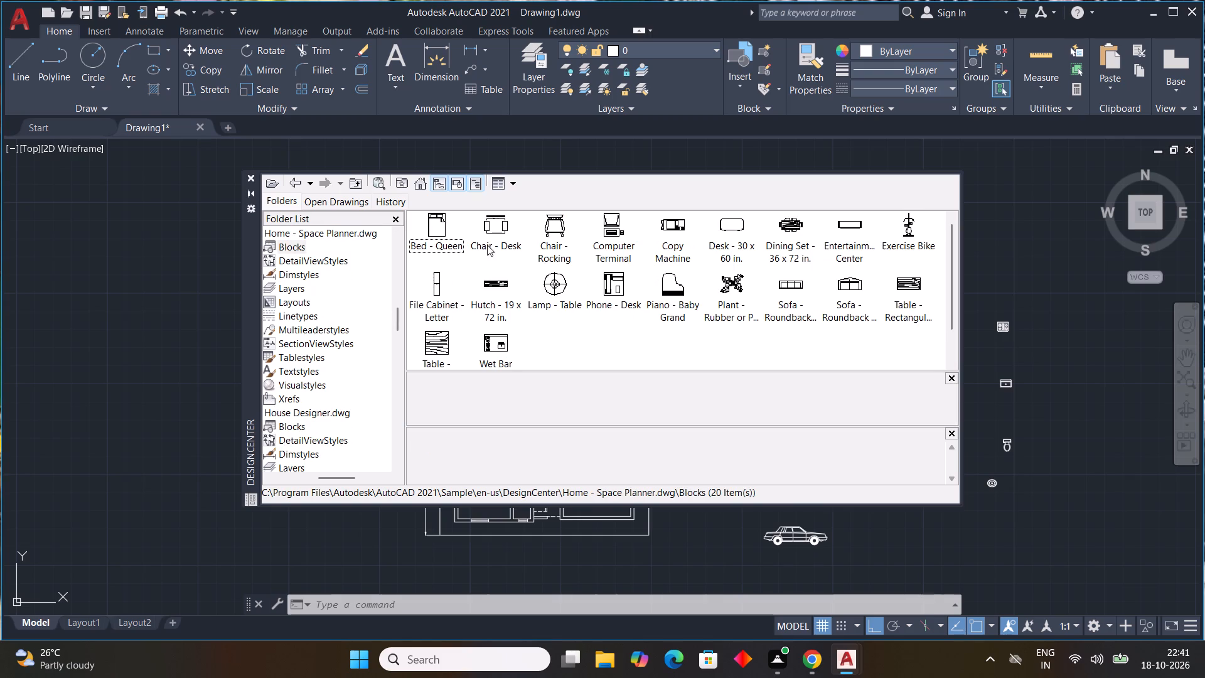
{"action": "double_click", "coordinate": [442, 229]}
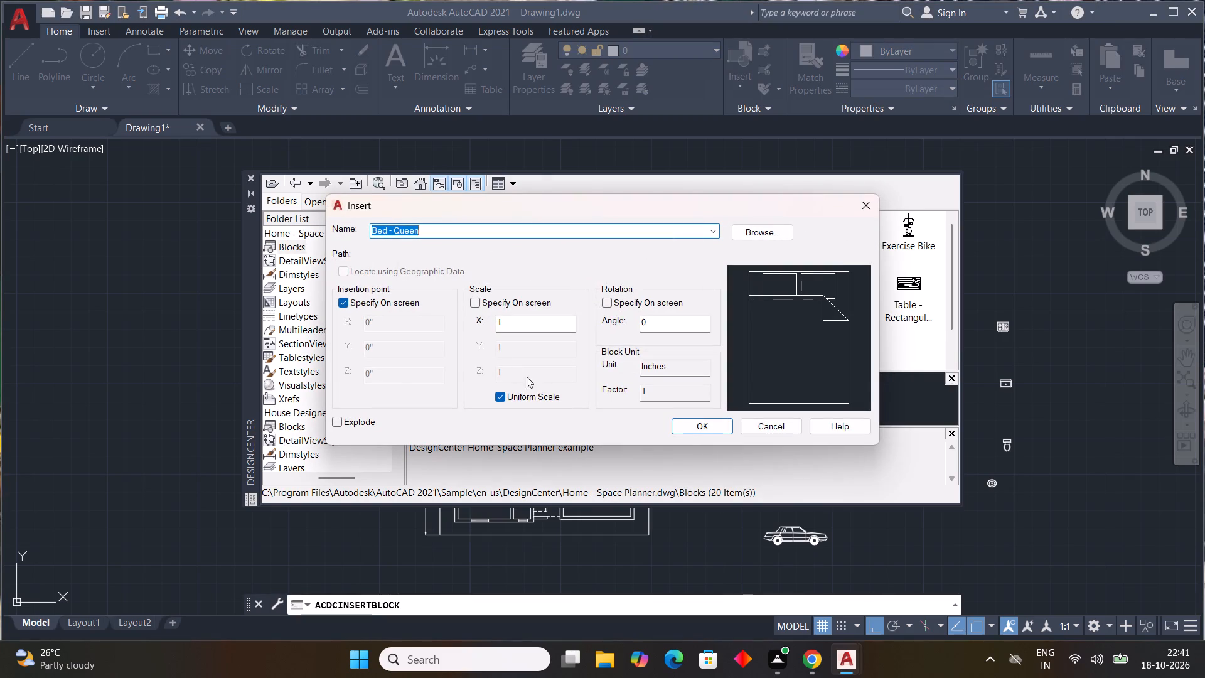
{"action": "left_click", "coordinate": [695, 427]}
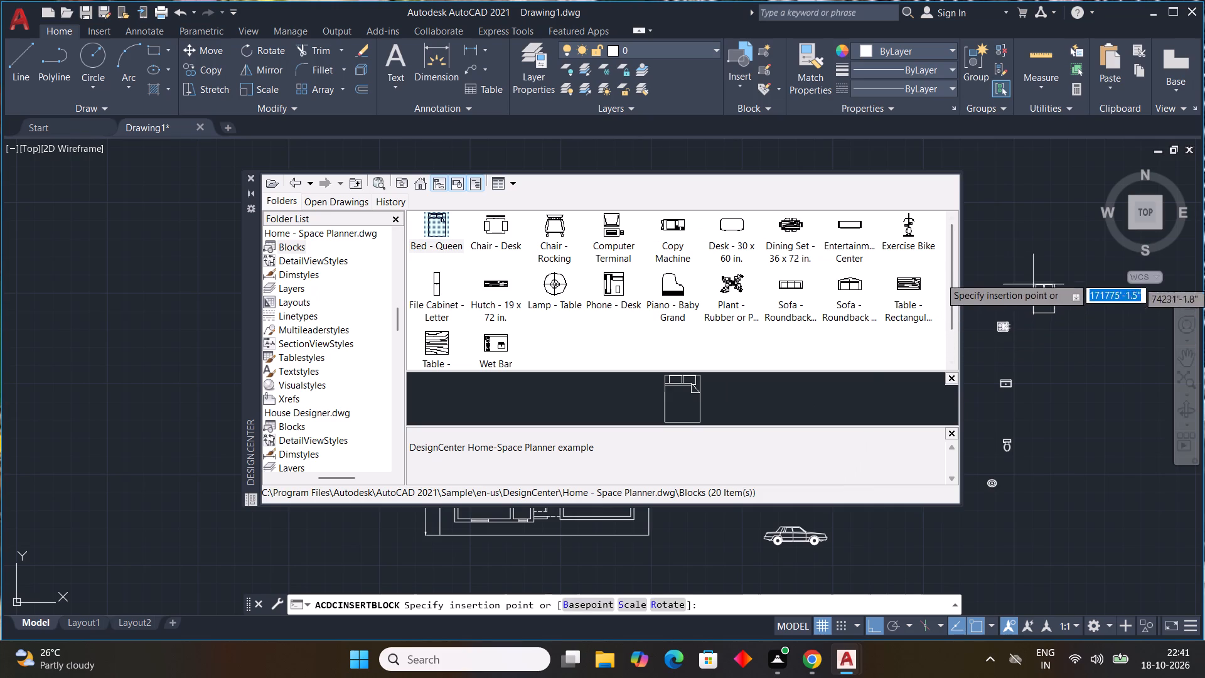
{"action": "left_click", "coordinate": [1004, 250]}
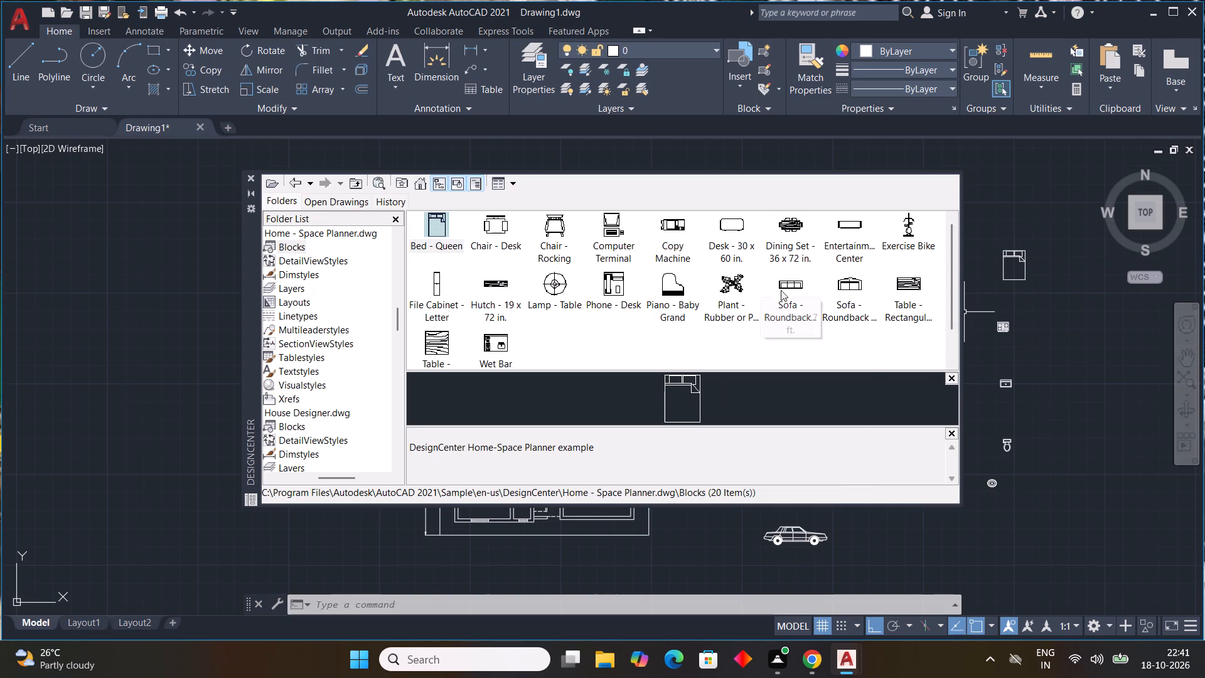
Insert the Sofa - Roundback 7 ft. and Desk - 30 x 60 in. blocks in a row to the right of the car.
{"action": "double_click", "coordinate": [784, 288]}
{"action": "left_click", "coordinate": [720, 426]}
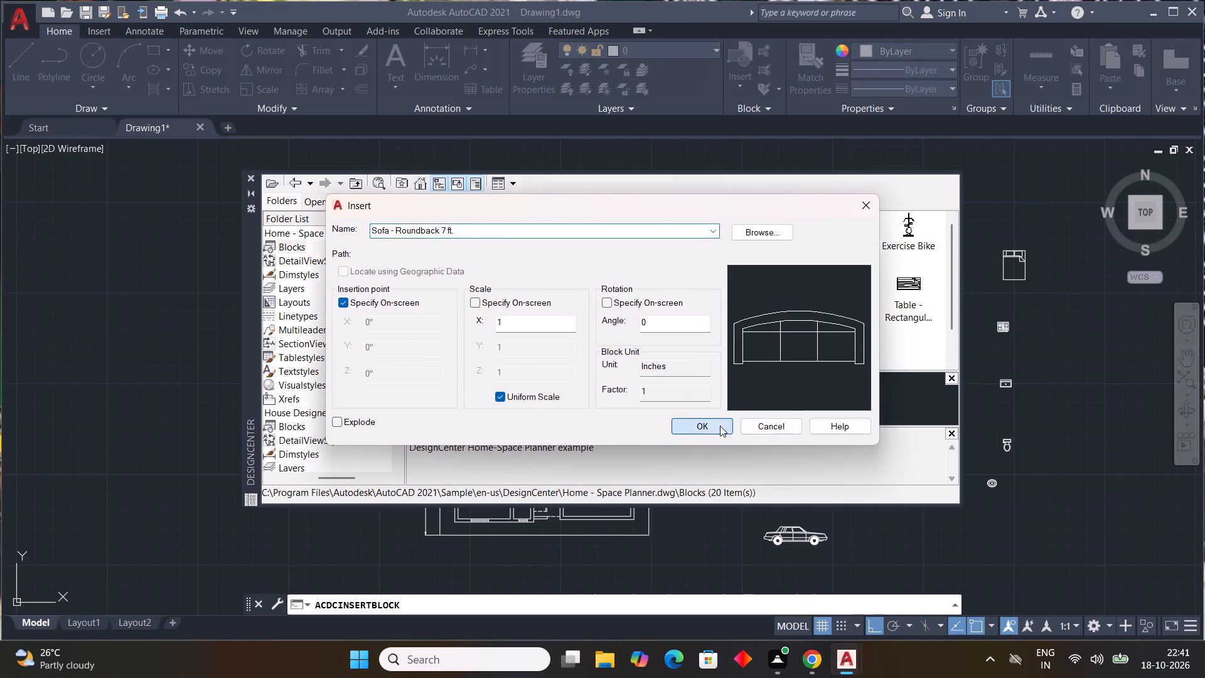
{"action": "left_click", "coordinate": [869, 535]}
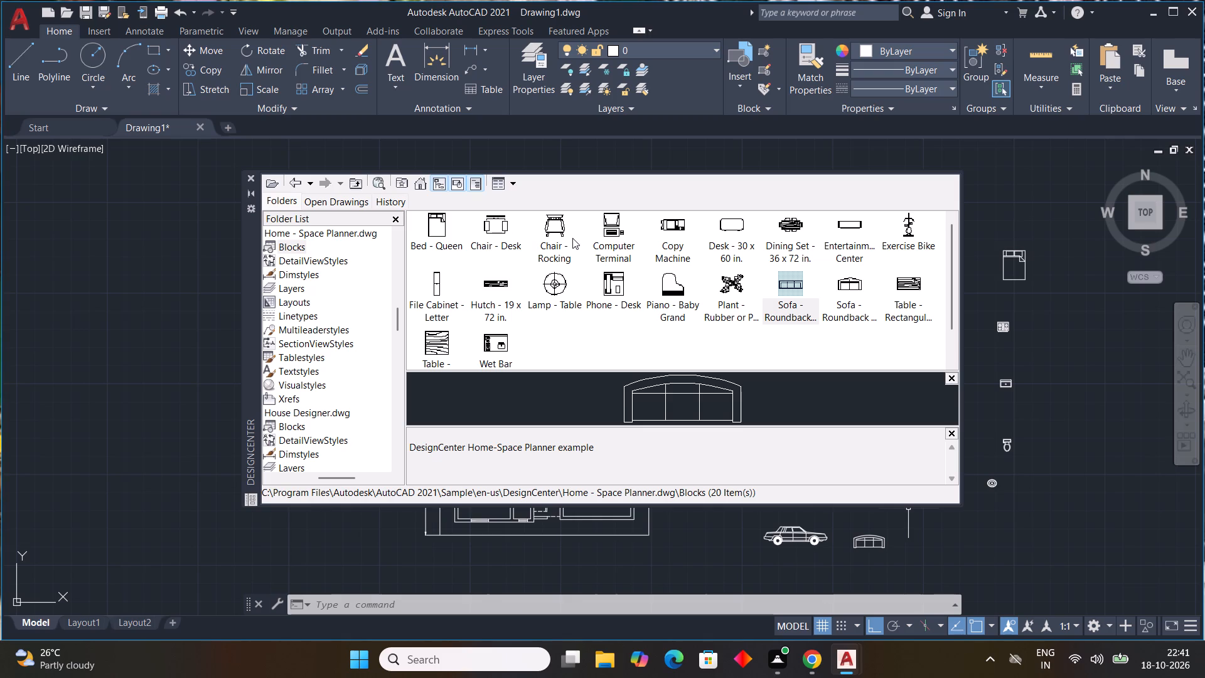
{"action": "double_click", "coordinate": [740, 223]}
{"action": "left_click", "coordinate": [701, 420]}
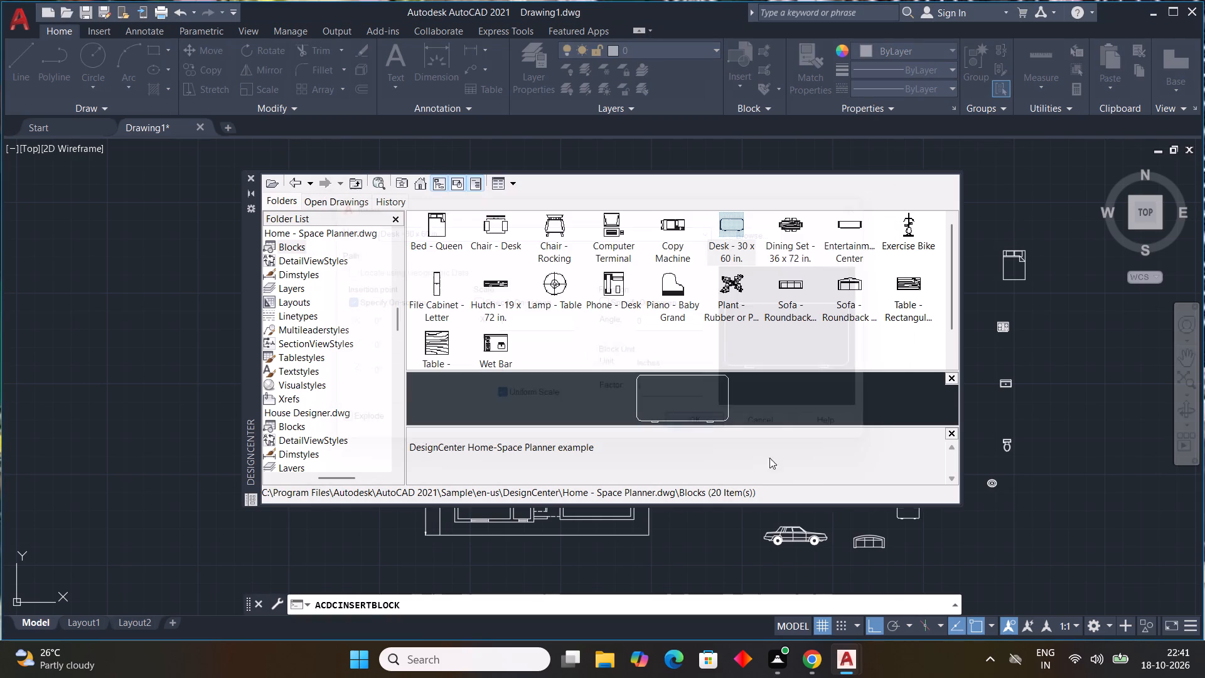
{"action": "left_click_drag", "start_coordinate": [936, 547], "coordinate": [936, 539]}
Insert the Dining Set - 36 x 72 in. block to the right of the desk and close DesignCenter.
{"action": "double_click", "coordinate": [792, 228]}
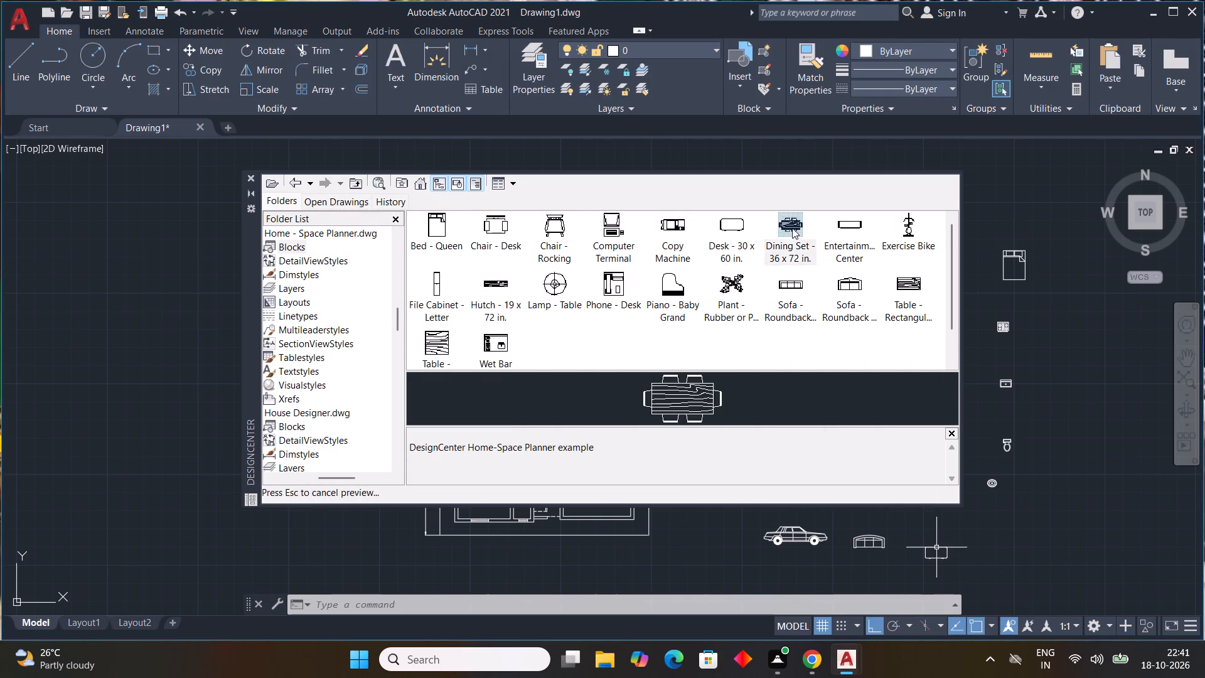
{"action": "left_click", "coordinate": [706, 422]}
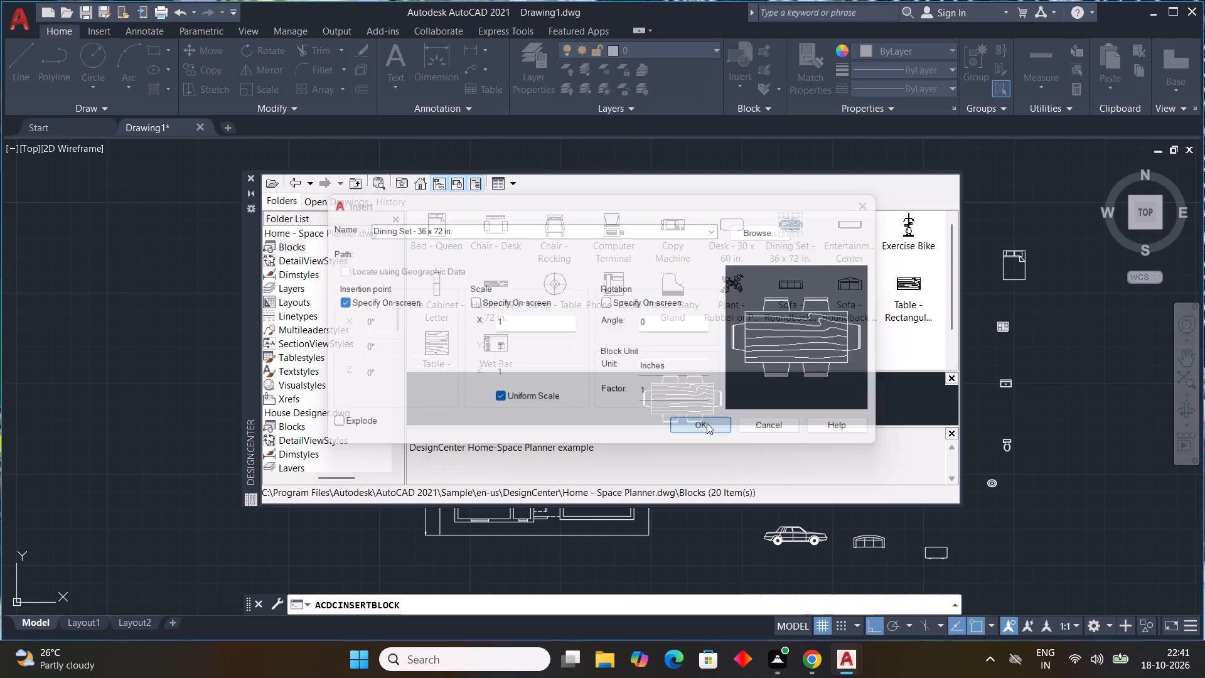
{"action": "left_click", "coordinate": [1040, 529]}
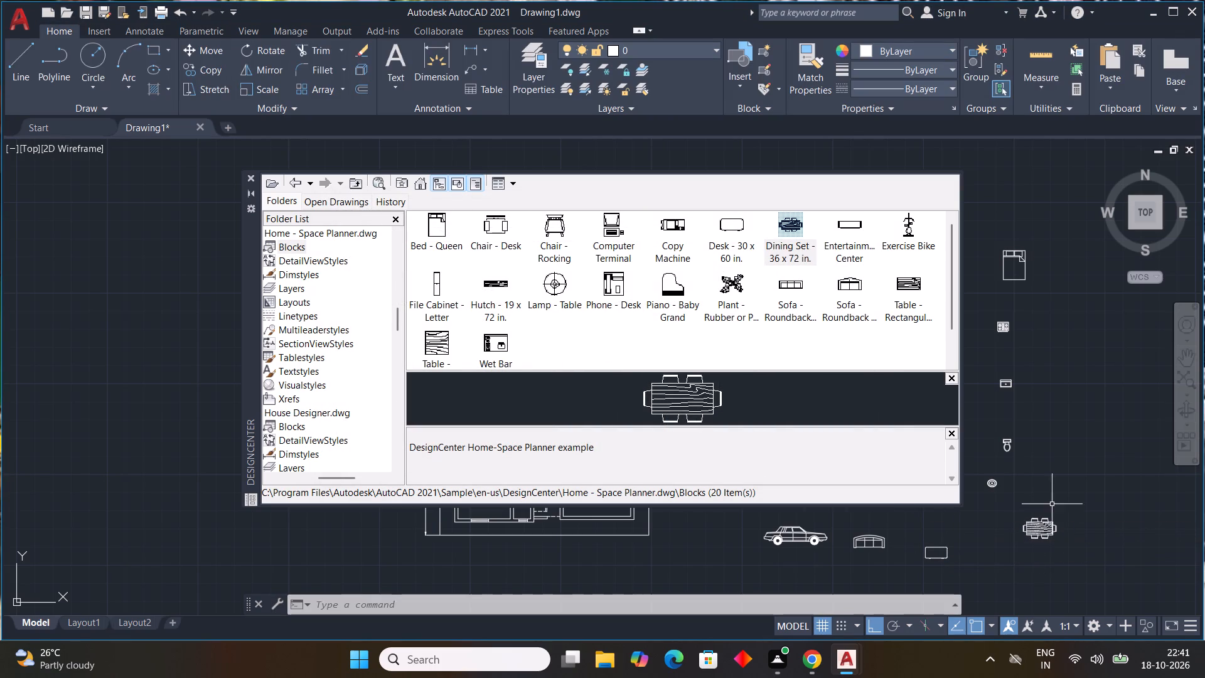
{"action": "key", "text": "Escape"}
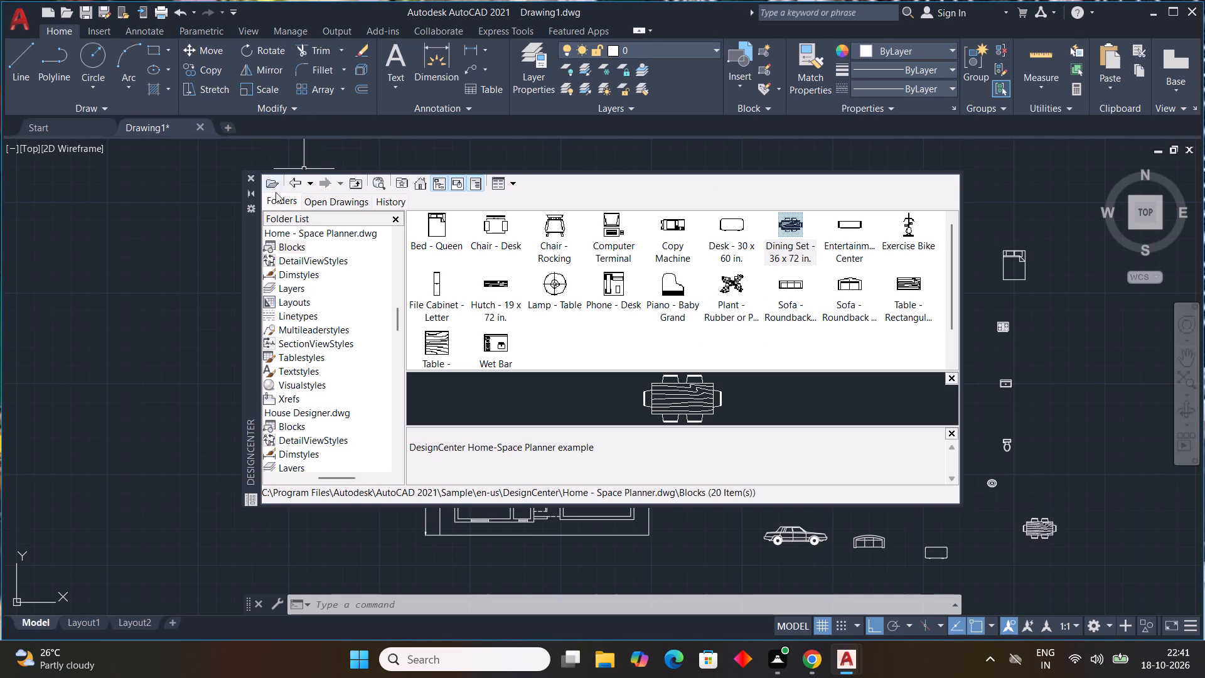
{"action": "left_click", "coordinate": [253, 175]}
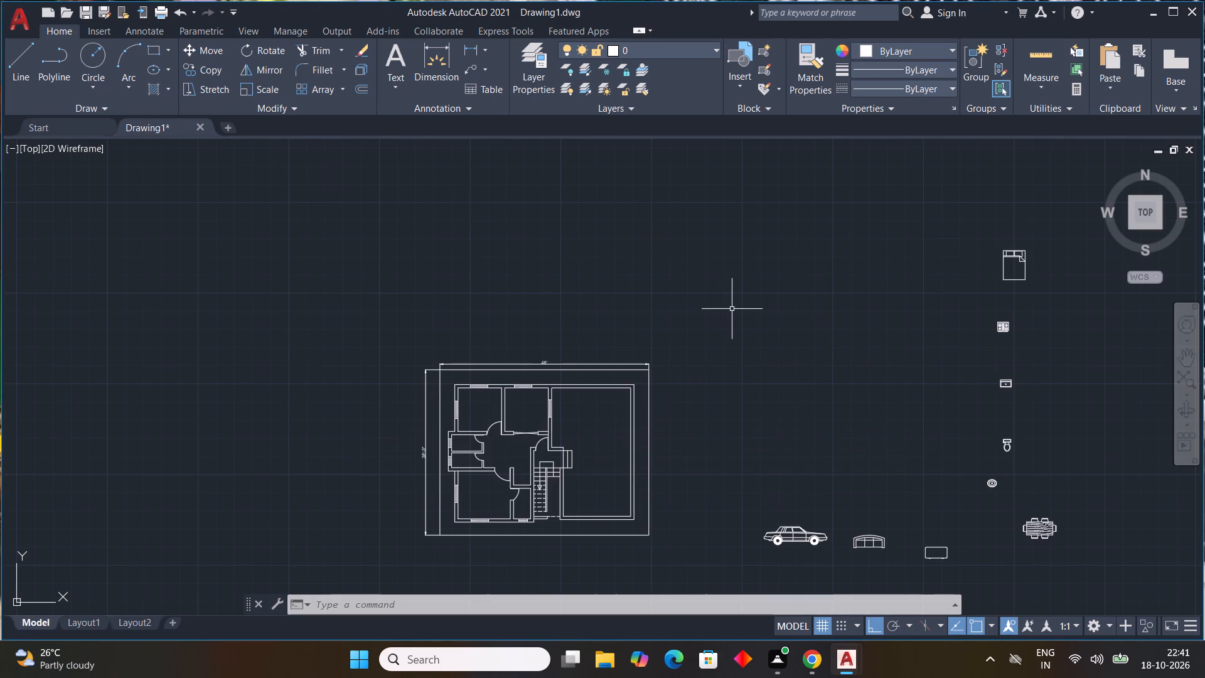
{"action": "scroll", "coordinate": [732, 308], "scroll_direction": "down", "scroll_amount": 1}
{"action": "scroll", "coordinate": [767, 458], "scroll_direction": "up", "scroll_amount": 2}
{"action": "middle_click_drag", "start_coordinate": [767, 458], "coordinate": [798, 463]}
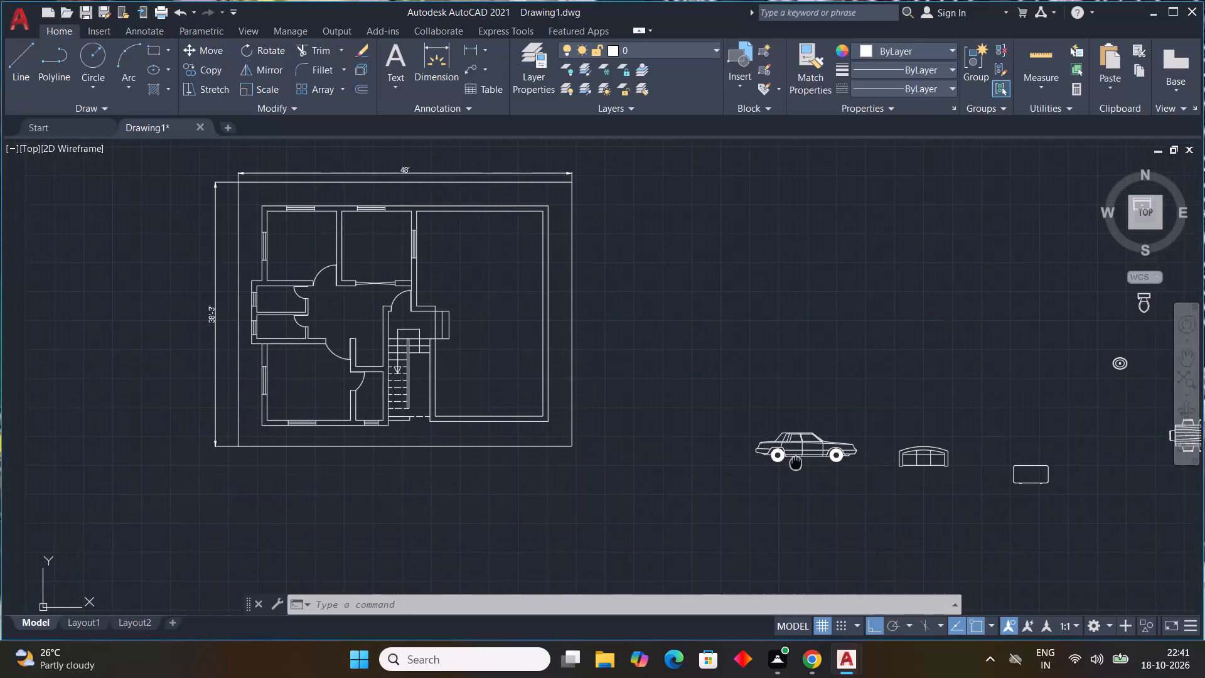
Copy the car block twice into the large room east of the stairs, one near its north end and one near its south end.
{"action": "middle_click_drag", "start_coordinate": [798, 463], "coordinate": [822, 448]}
{"action": "left_click", "coordinate": [810, 434]}
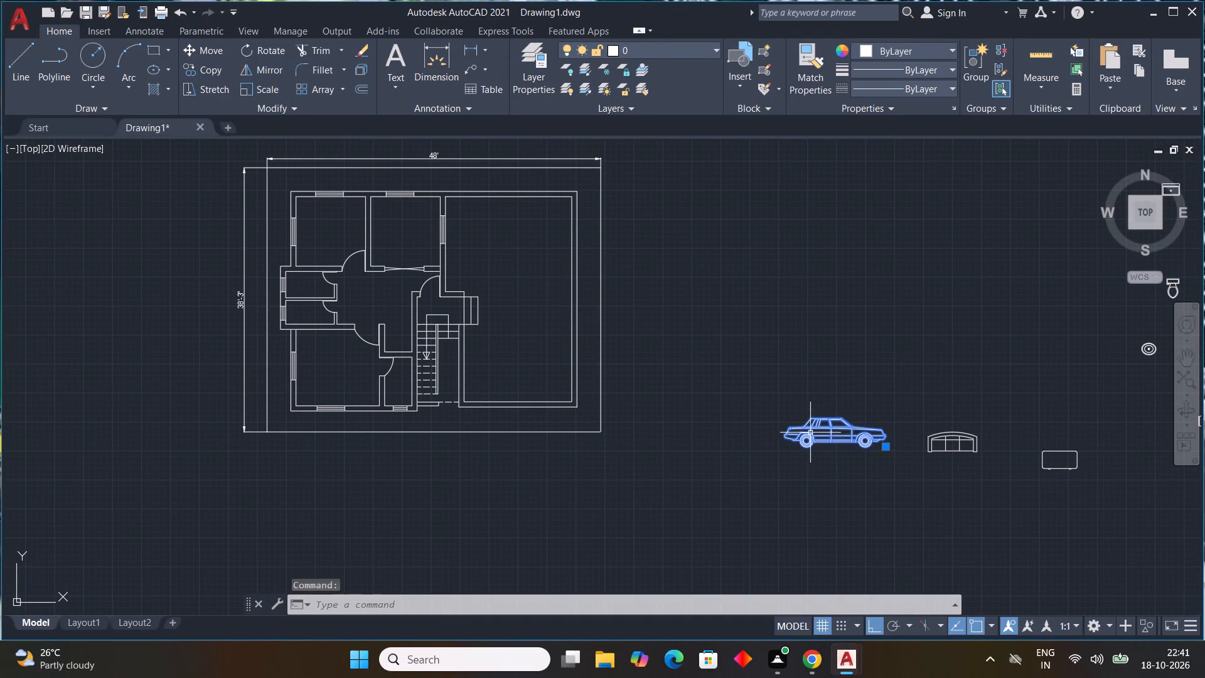
{"action": "key", "text": "c"}
{"action": "key", "text": "o"}
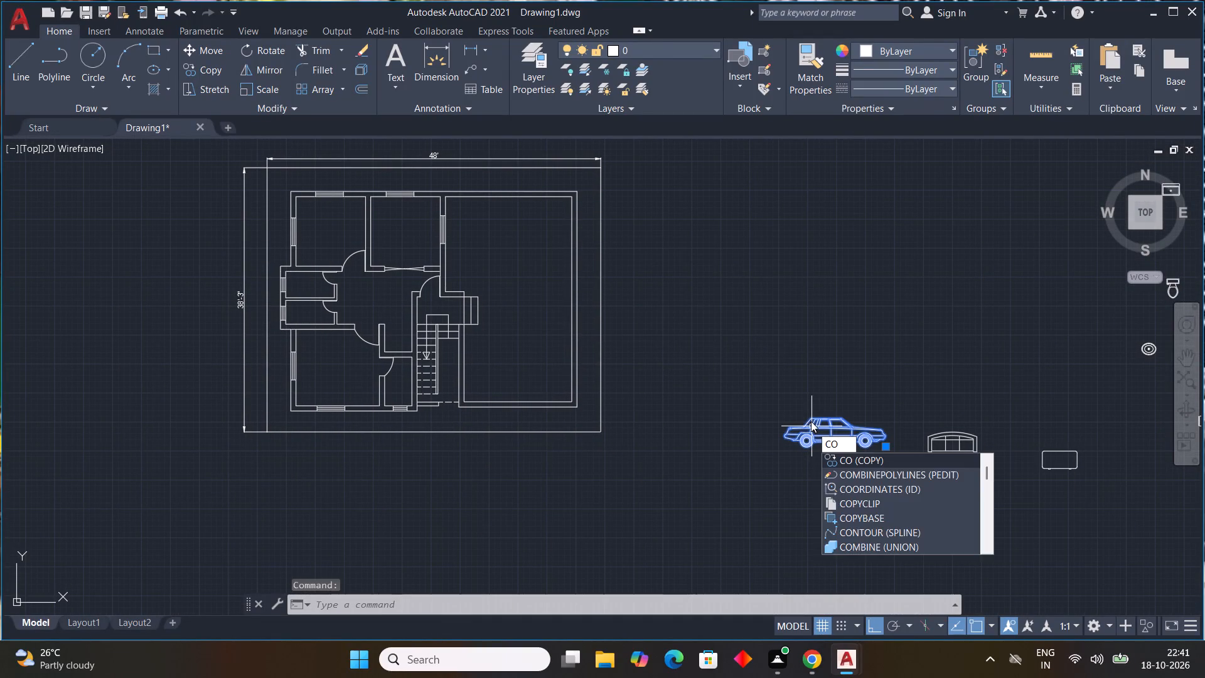
{"action": "key", "text": "space"}
{"action": "left_click_drag", "start_coordinate": [817, 419], "coordinate": [791, 395]}
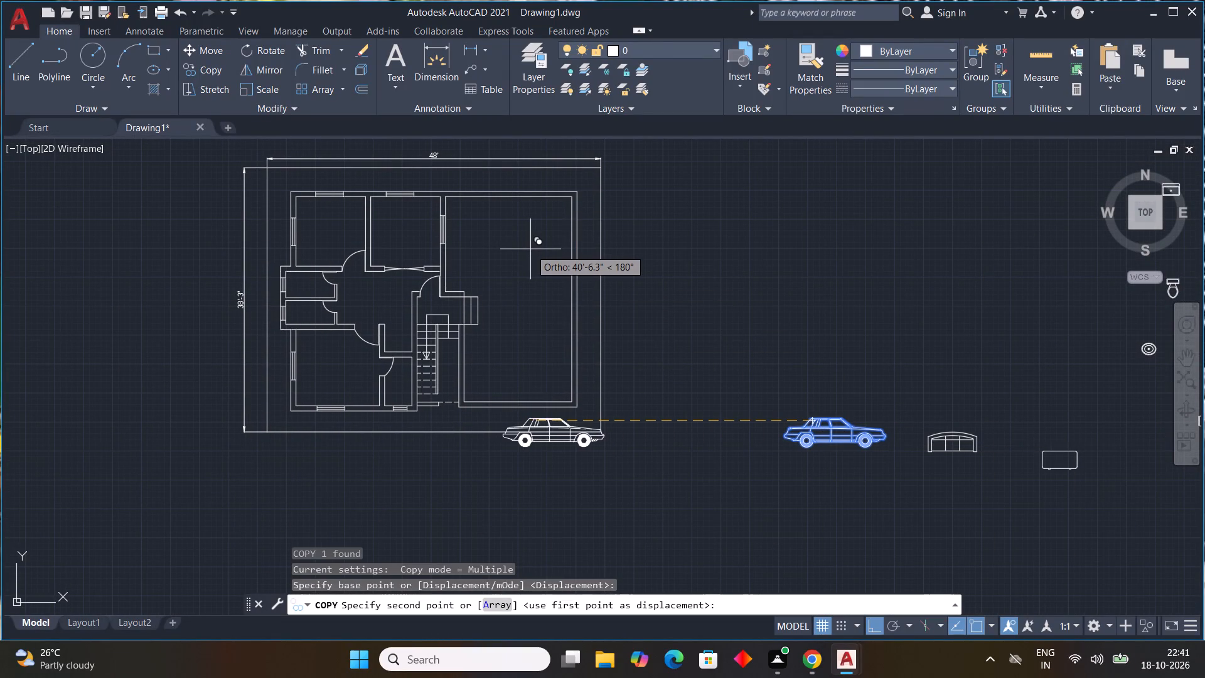
{"action": "key", "text": "F8"}
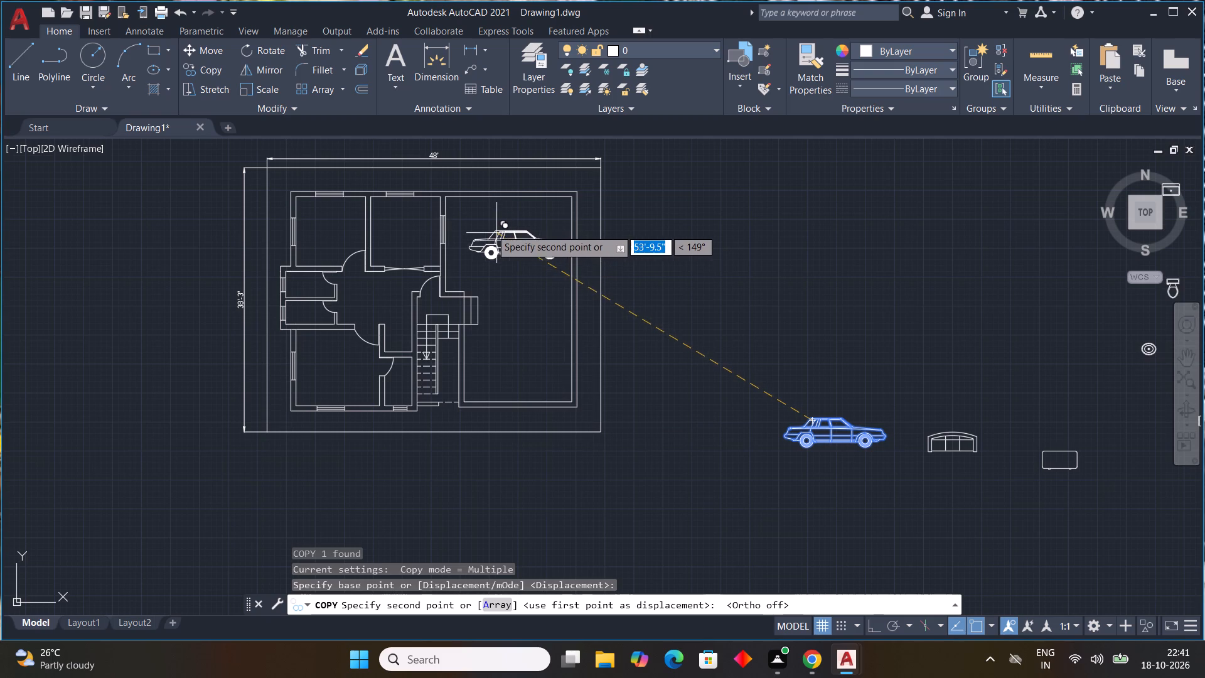
{"action": "left_click", "coordinate": [491, 229]}
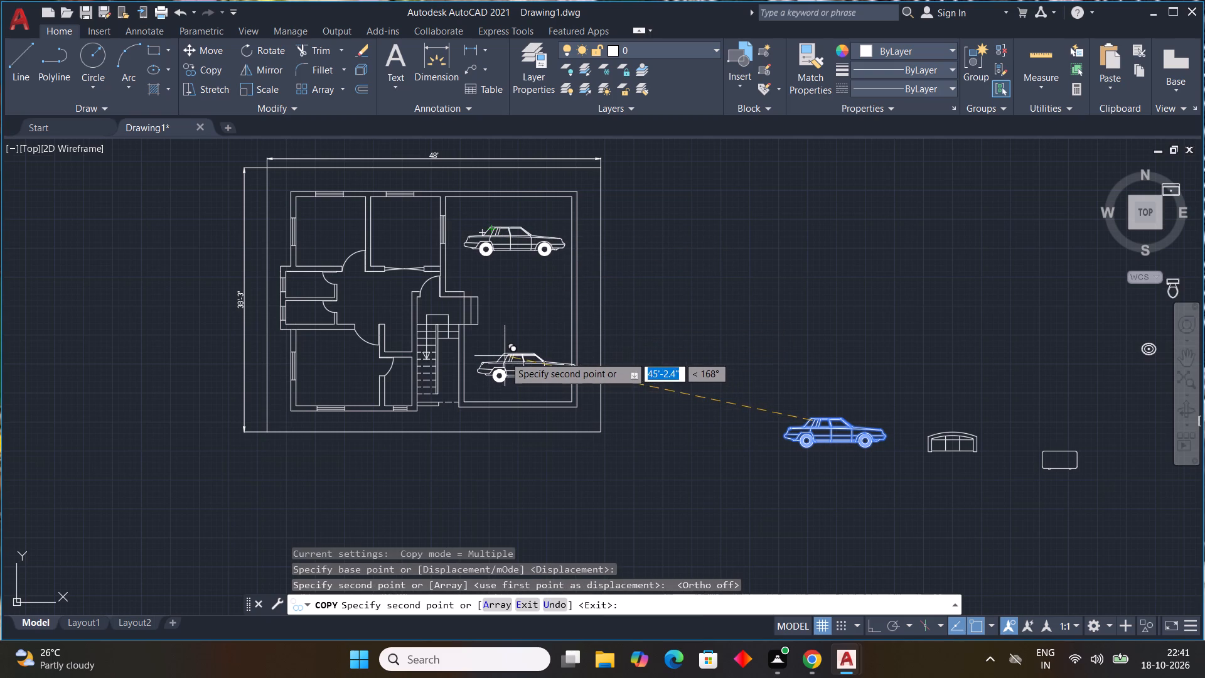
{"action": "left_click", "coordinate": [505, 356]}
{"action": "key", "text": "ctrl+z"}
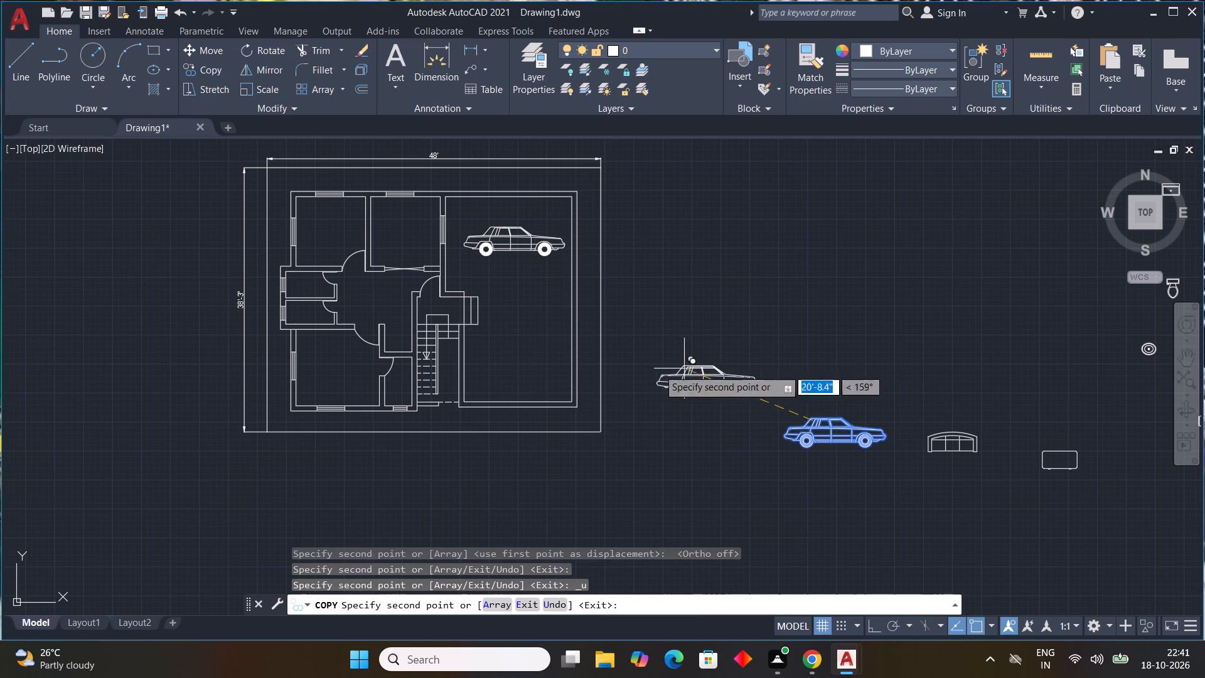
{"action": "scroll", "coordinate": [513, 364], "scroll_direction": "up", "scroll_amount": 3}
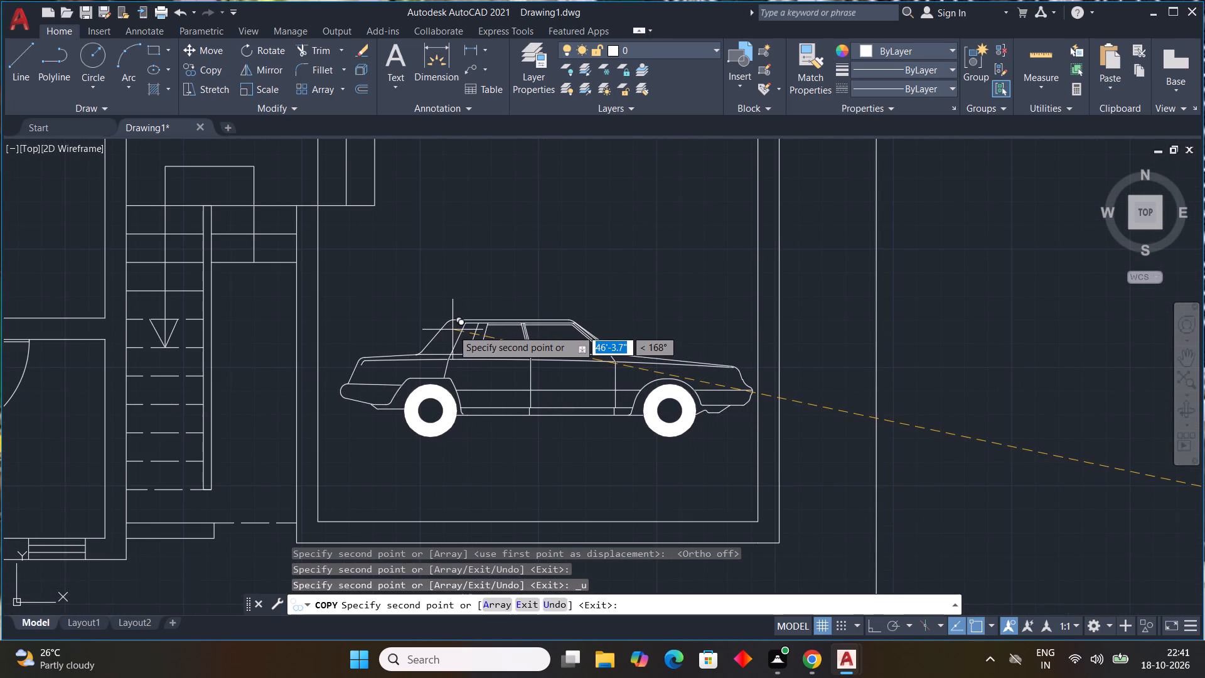
{"action": "left_click", "coordinate": [450, 329]}
{"action": "key", "text": "Escape"}
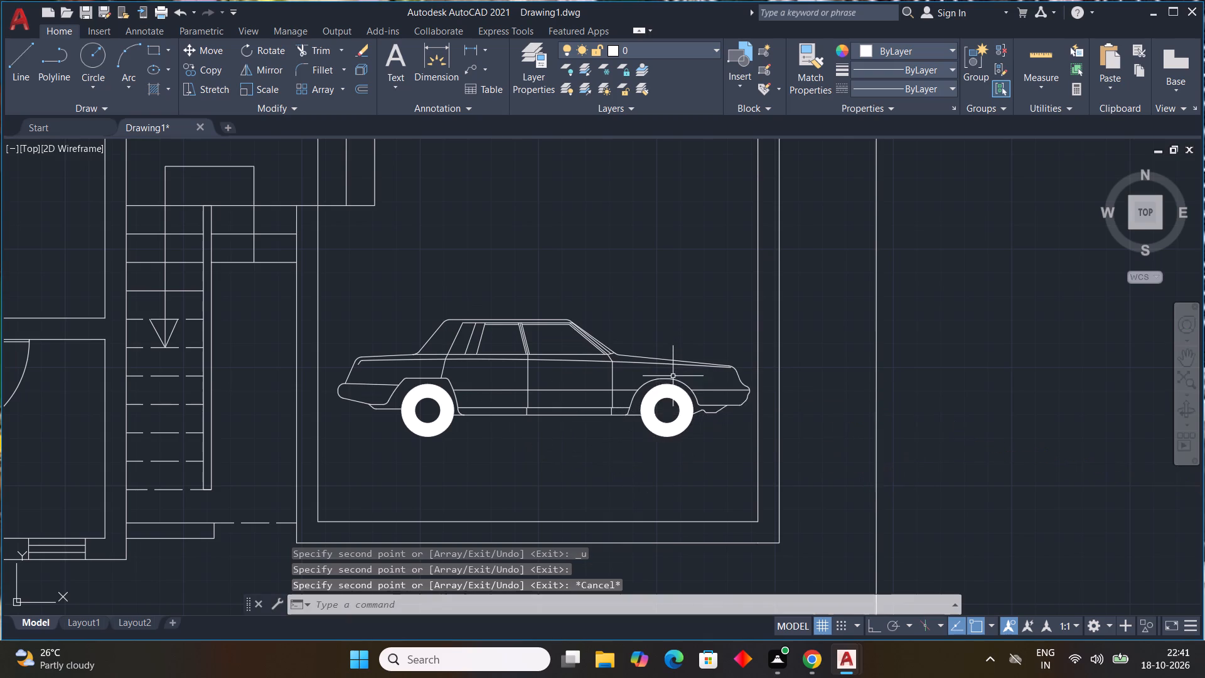
Copy the column of bed, range-oven, kitchen sink, toilet and oval sink blocks closer to the floor plan, above the source car.
{"action": "scroll", "coordinate": [676, 375], "scroll_direction": "down", "scroll_amount": 4}
{"action": "middle_click_drag", "start_coordinate": [934, 468], "coordinate": [596, 507]}
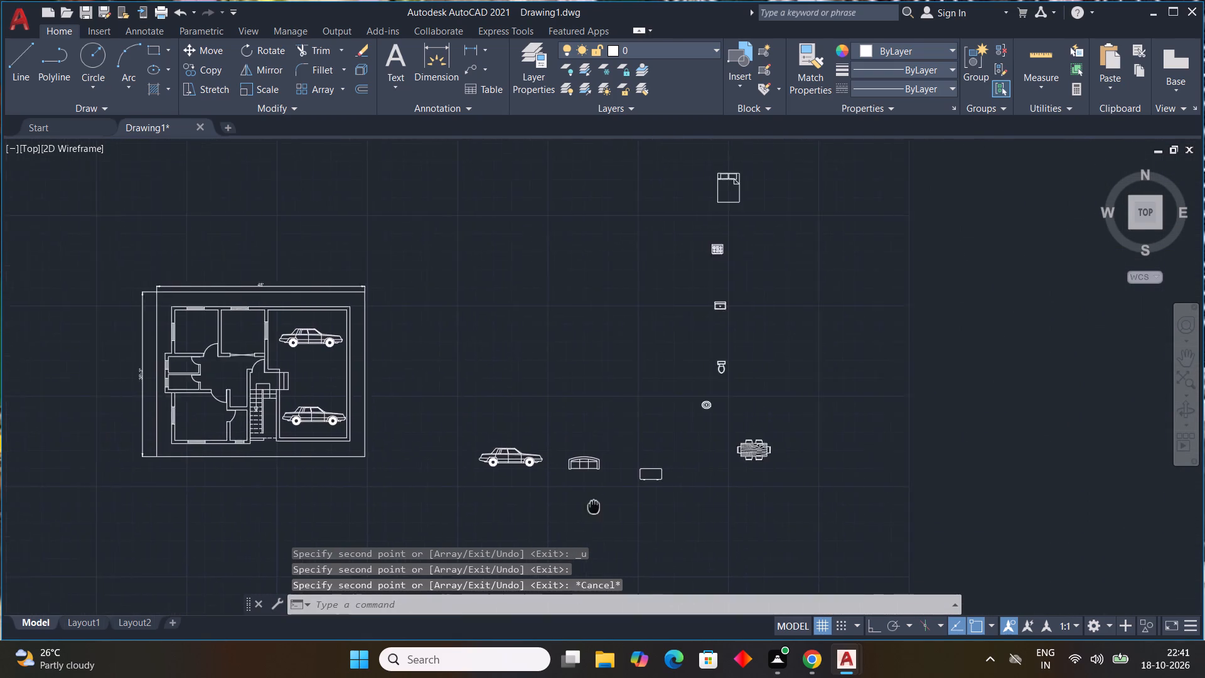
{"action": "middle_click_drag", "start_coordinate": [596, 507], "coordinate": [646, 514]}
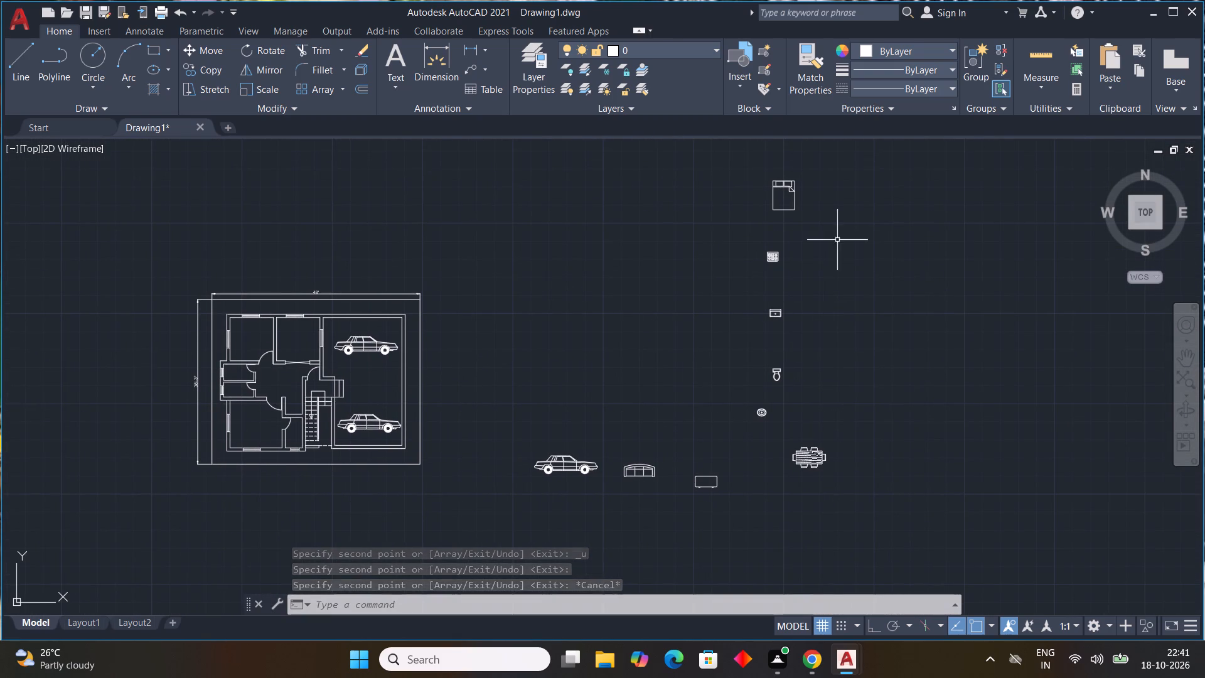
{"action": "left_click", "coordinate": [832, 181]}
{"action": "left_click", "coordinate": [687, 428]}
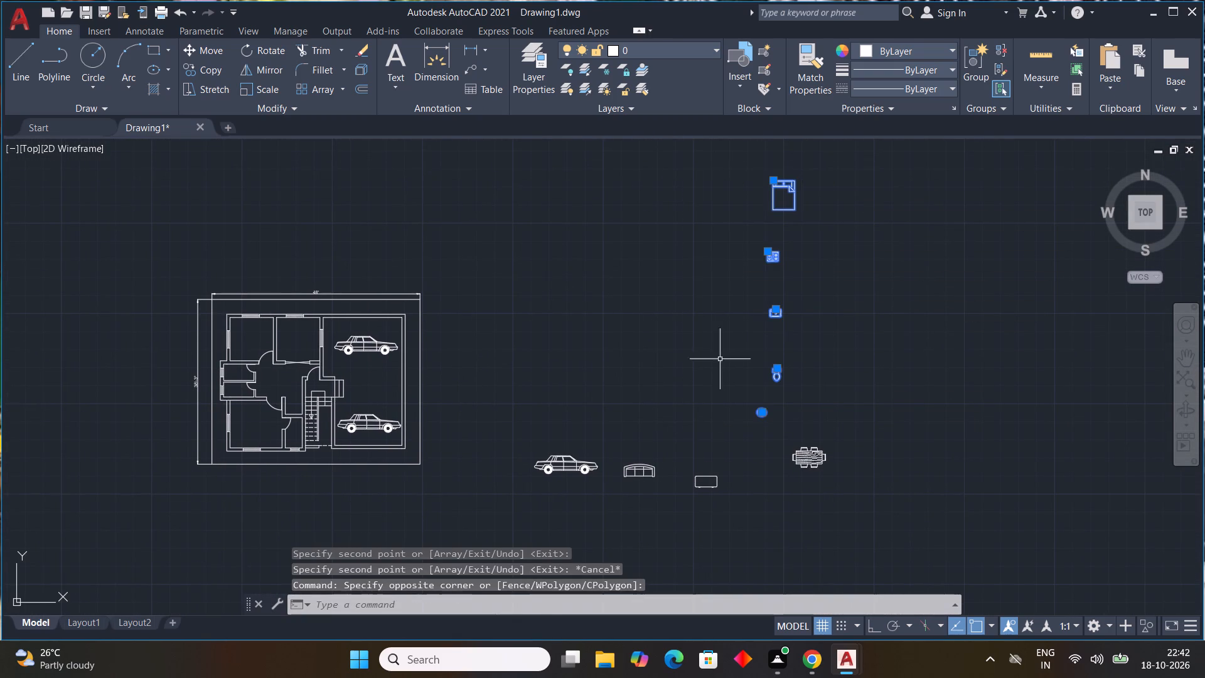
{"action": "key", "text": "c"}
{"action": "key", "text": "o"}
{"action": "key", "text": "space"}
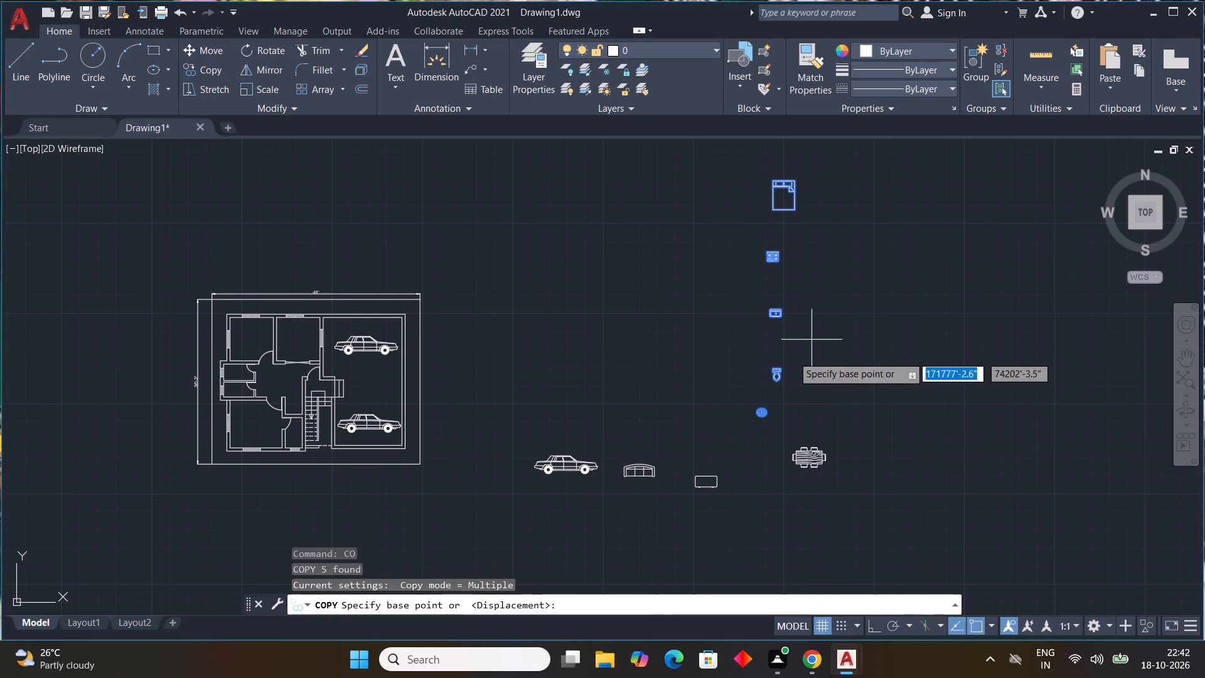
{"action": "left_click_drag", "start_coordinate": [753, 415], "coordinate": [726, 416]}
{"action": "left_click", "coordinate": [544, 410]}
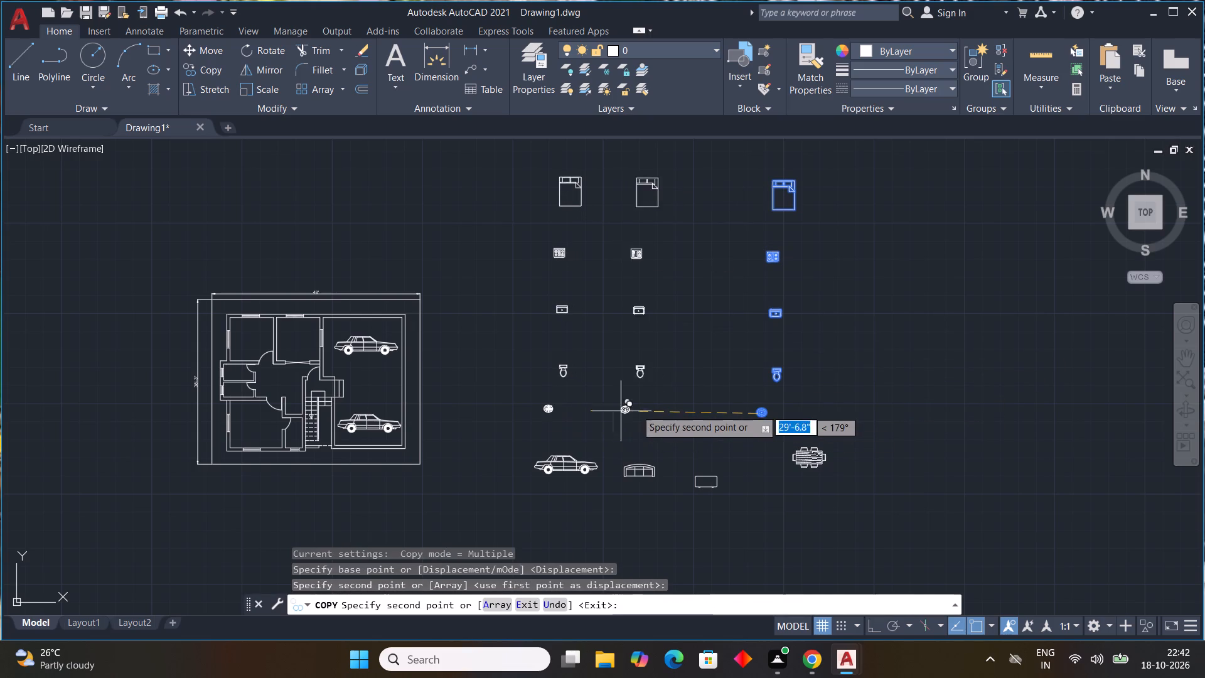
{"action": "key", "text": "Escape"}
Delete the original column of five bed, kitchen and bathroom blocks farther from the floor plan.
{"action": "middle_click_drag", "start_coordinate": [653, 401], "coordinate": [658, 429]}
{"action": "scroll", "coordinate": [653, 403], "scroll_direction": "down", "scroll_amount": 1}
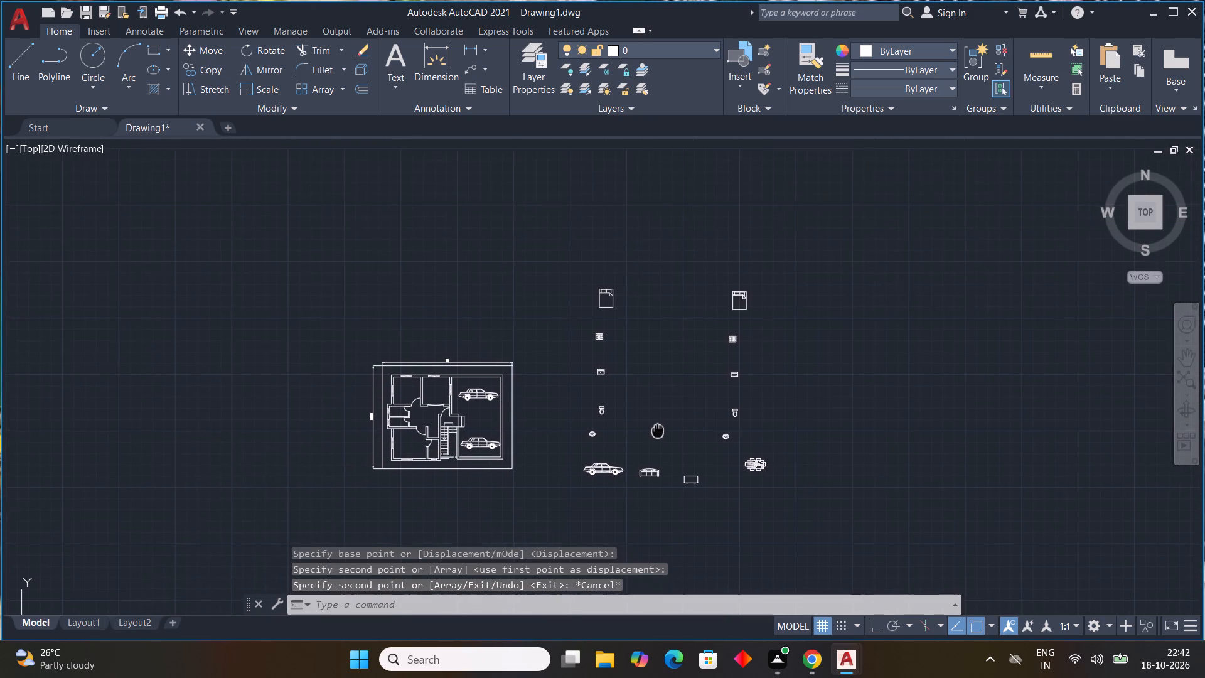
{"action": "middle_click_drag", "start_coordinate": [658, 429], "coordinate": [658, 423]}
{"action": "left_click_drag", "start_coordinate": [783, 271], "coordinate": [772, 277]}
{"action": "left_click", "coordinate": [656, 433]}
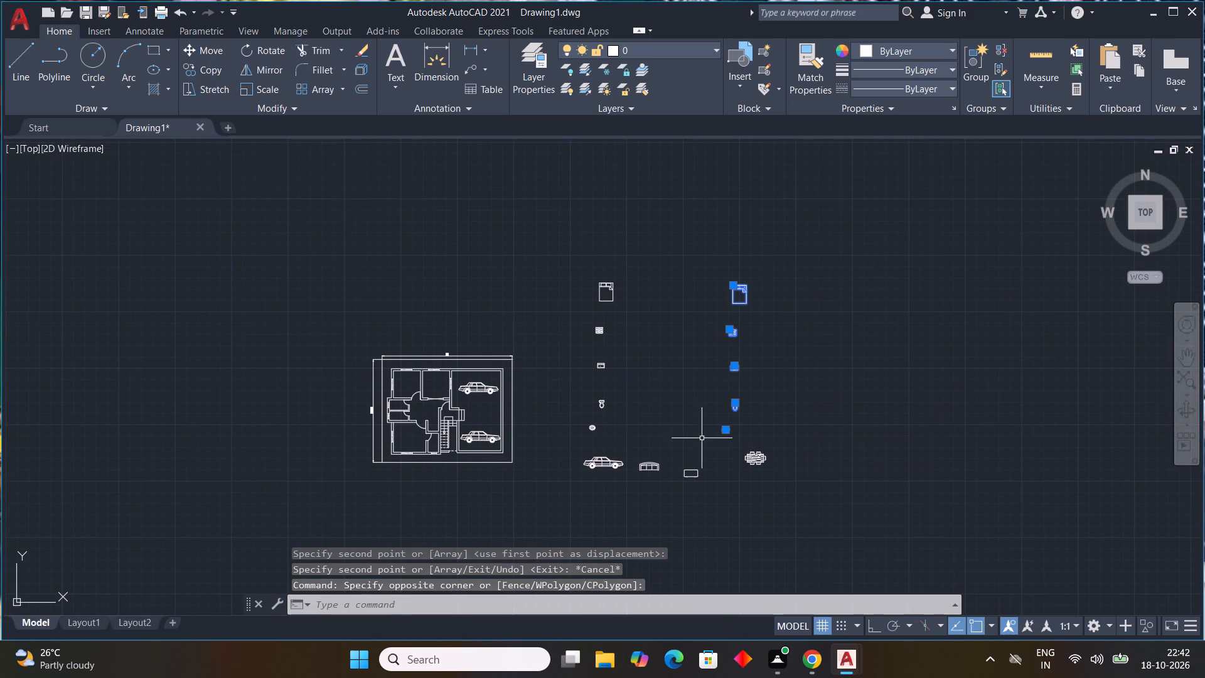
{"action": "key", "text": "Delete"}
Copy the queen bed block into the northwest bedroom, with its headboard near the room's upper-left wall corner.
{"action": "scroll", "coordinate": [626, 281], "scroll_direction": "up", "scroll_amount": 3}
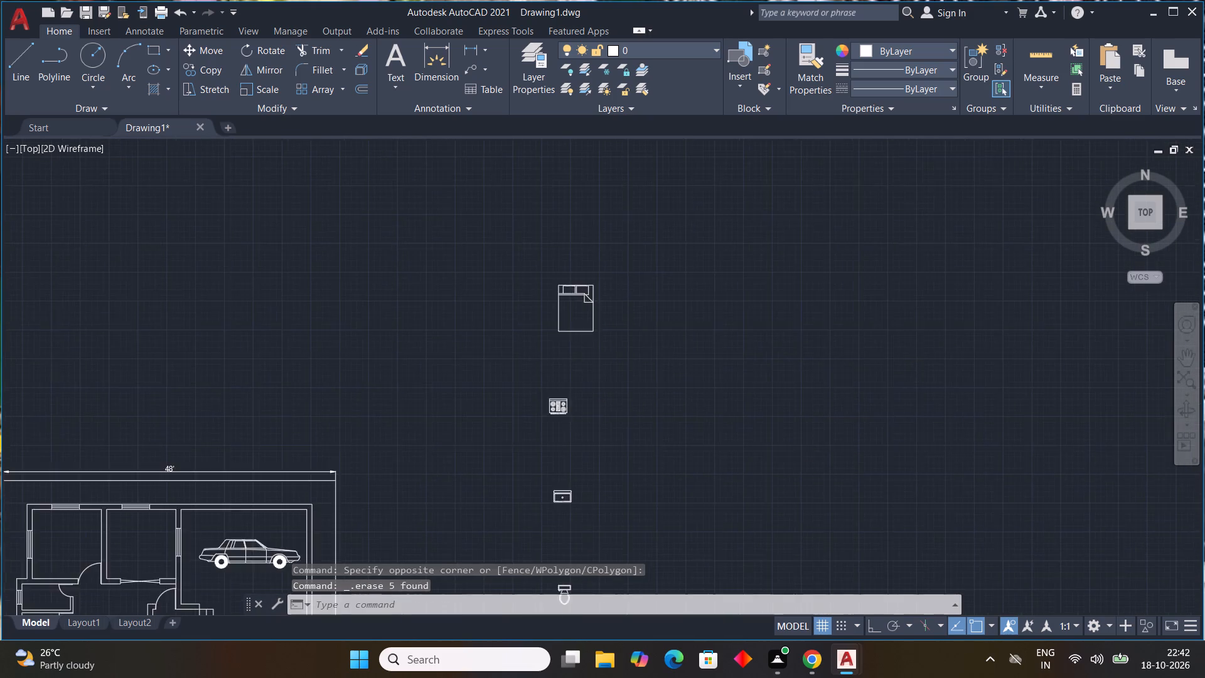
{"action": "middle_click_drag", "start_coordinate": [626, 281], "coordinate": [702, 321]}
{"action": "left_click", "coordinate": [625, 332]}
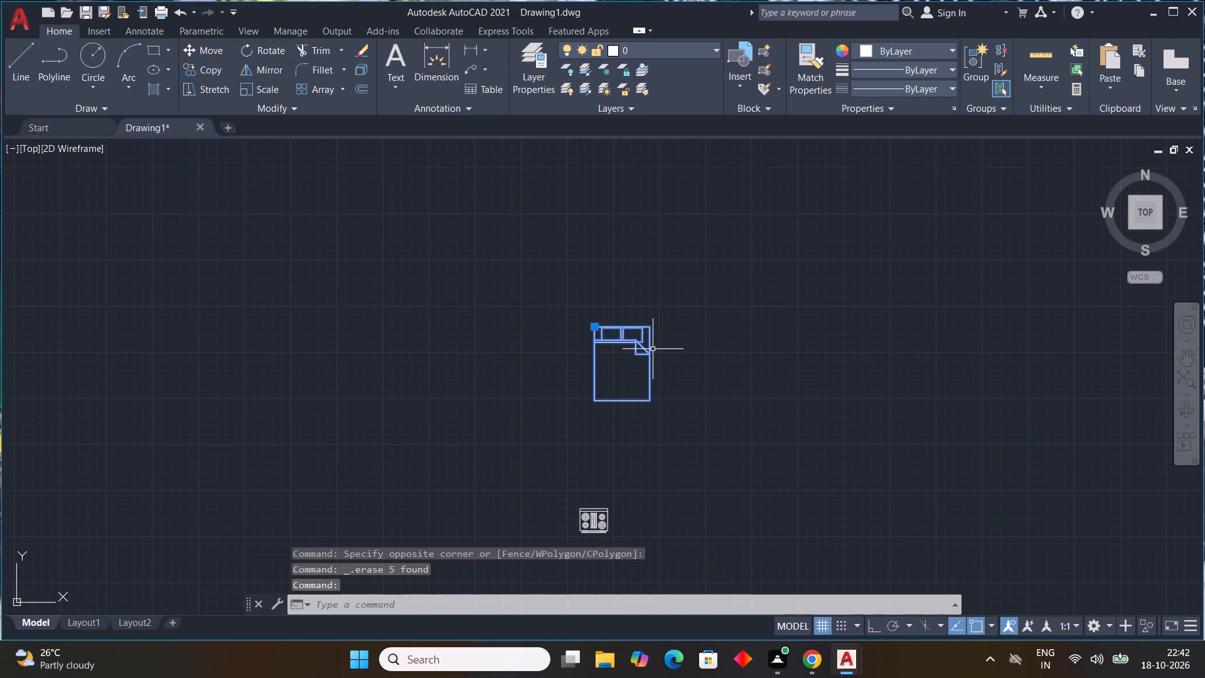
{"action": "key", "text": "c"}
{"action": "type", "text": "O"}
{"action": "key", "text": "space"}
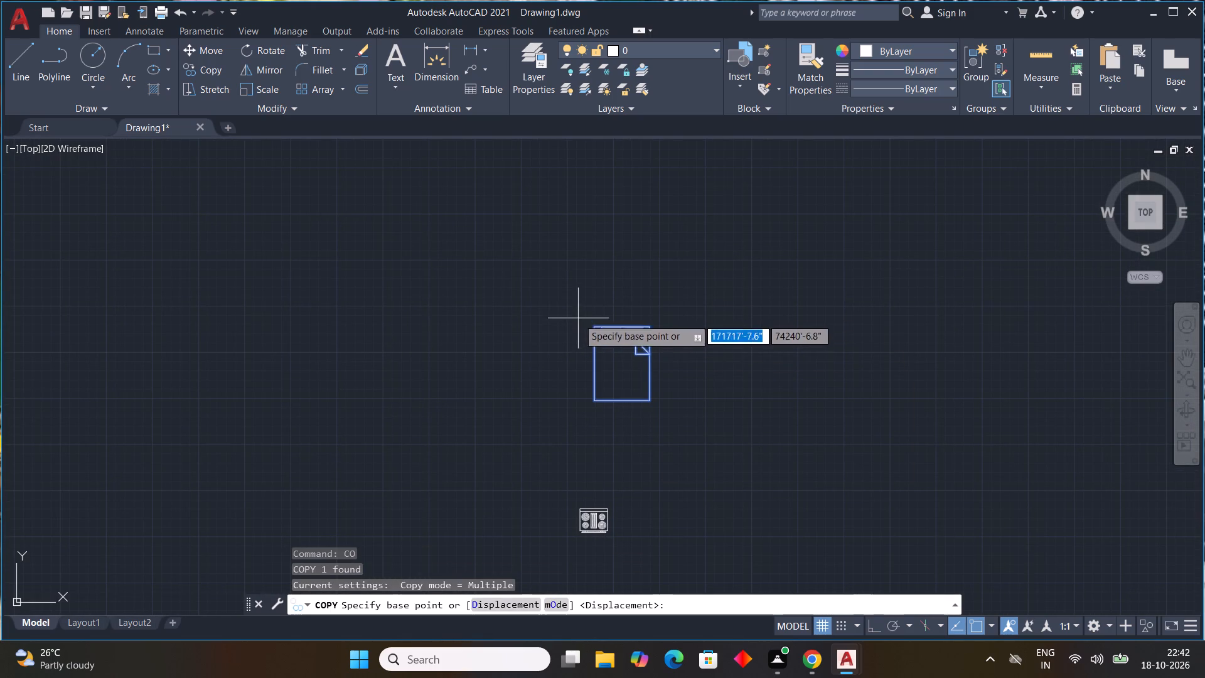
{"action": "left_click", "coordinate": [592, 329]}
{"action": "middle_click_drag", "start_coordinate": [500, 363], "coordinate": [713, 354]}
{"action": "scroll", "coordinate": [500, 364], "scroll_direction": "down", "scroll_amount": 1}
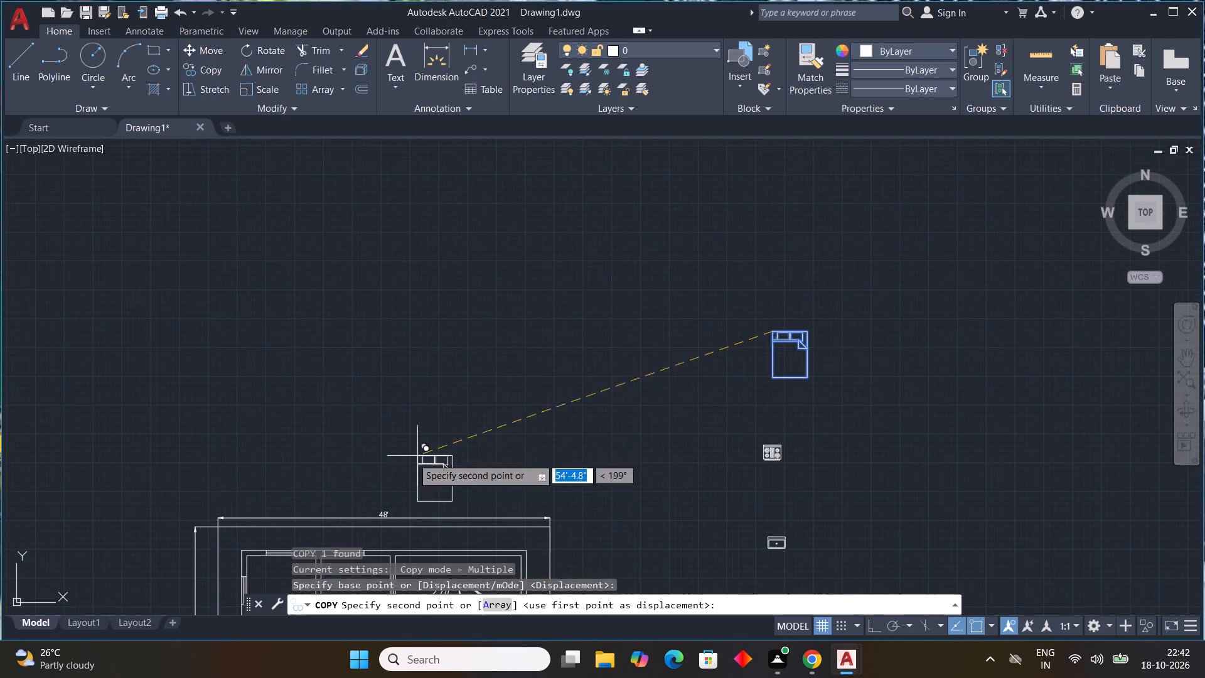
{"action": "middle_click_drag", "start_coordinate": [422, 446], "coordinate": [676, 262]}
{"action": "scroll", "coordinate": [510, 395], "scroll_direction": "up", "scroll_amount": 2}
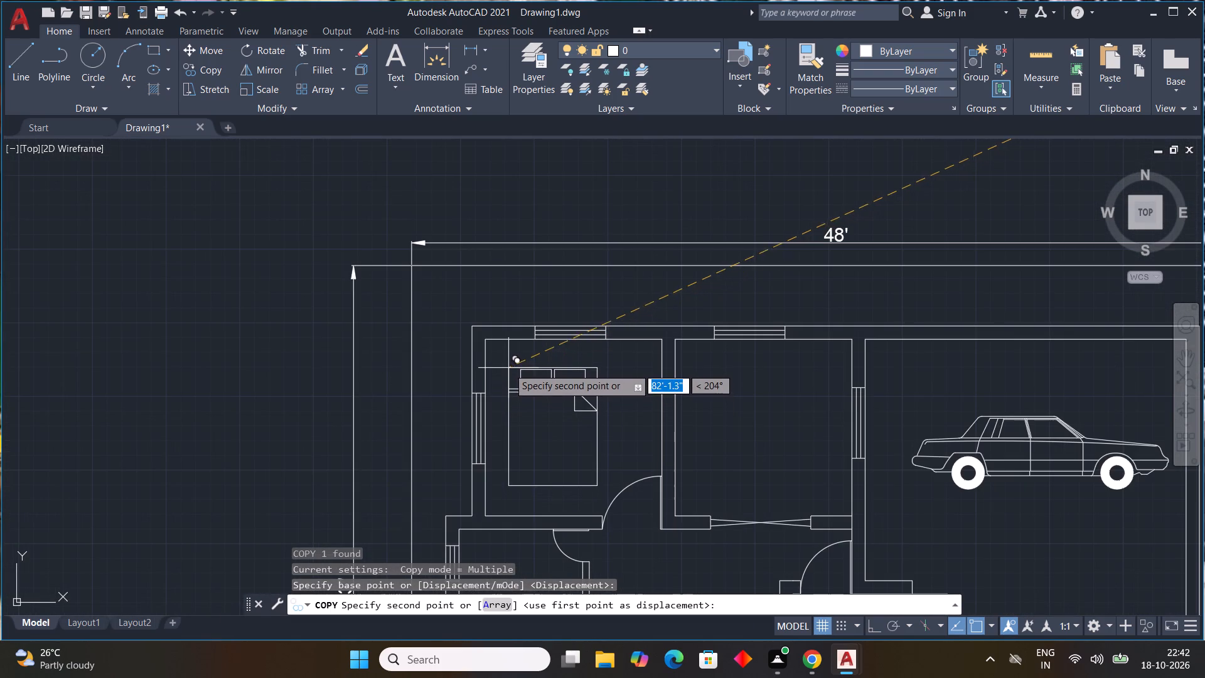
{"action": "scroll", "coordinate": [508, 368], "scroll_direction": "up", "scroll_amount": 2}
{"action": "left_click", "coordinate": [465, 308]}
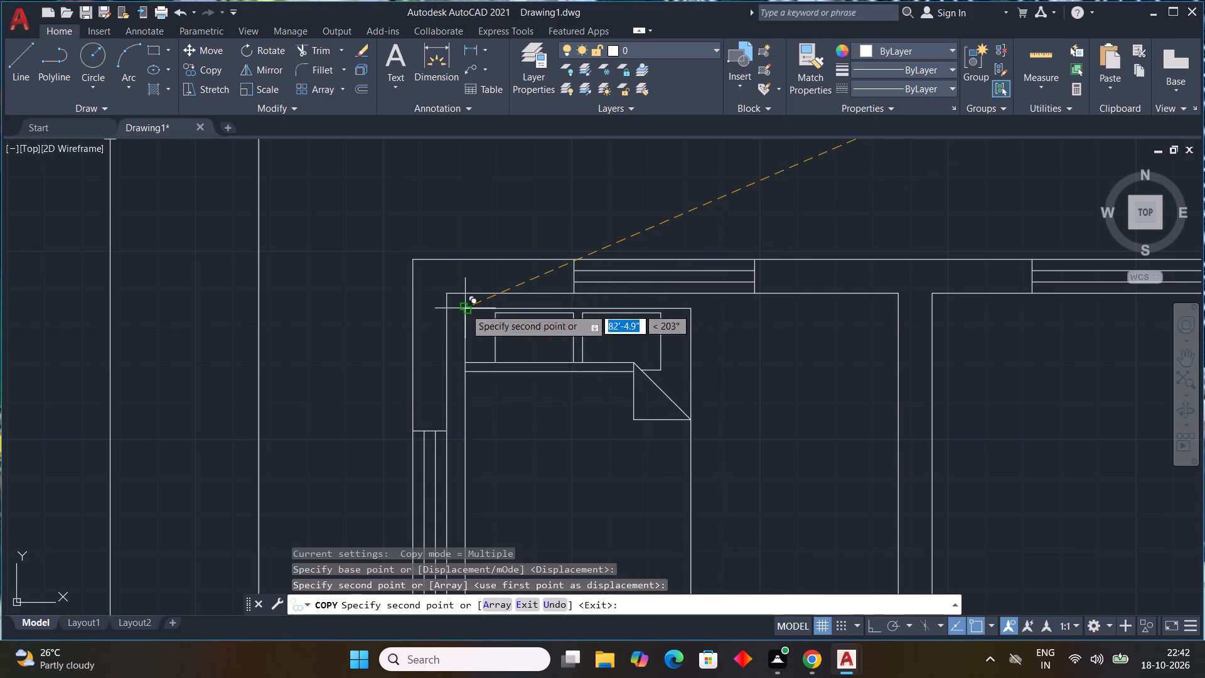
{"action": "scroll", "coordinate": [516, 403], "scroll_direction": "down", "scroll_amount": 2}
{"action": "middle_click_drag", "start_coordinate": [517, 402], "coordinate": [513, 151]}
{"action": "scroll", "coordinate": [505, 300], "scroll_direction": "down", "scroll_amount": 1}
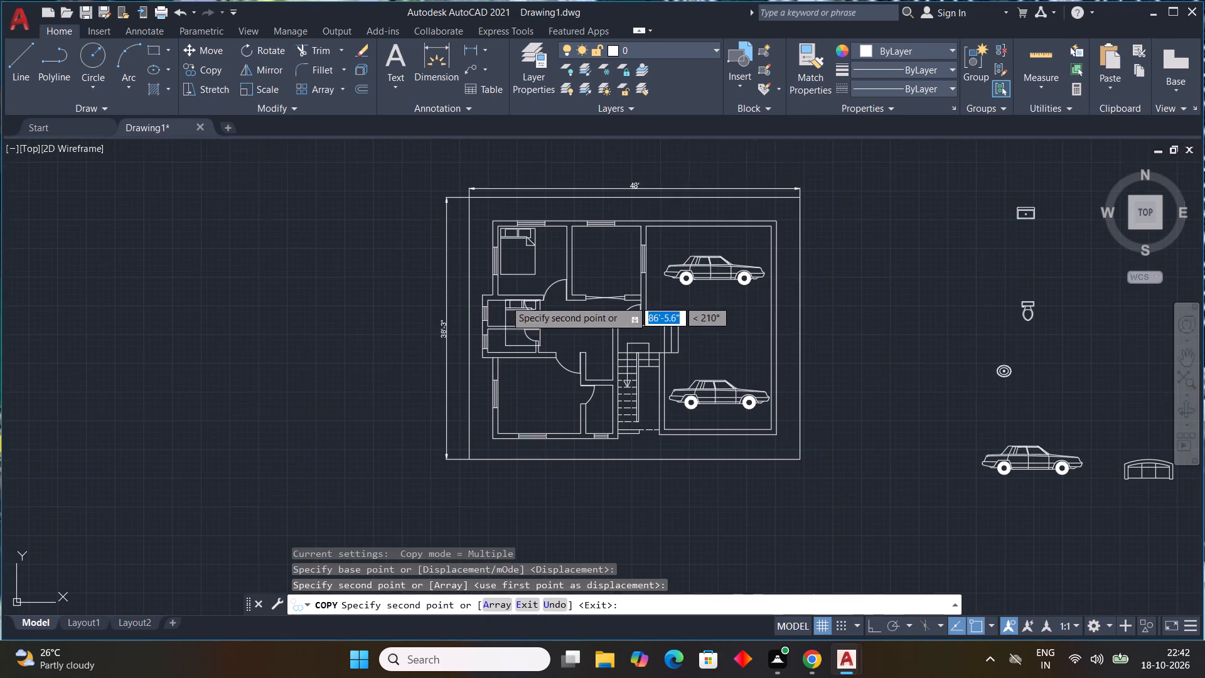
{"action": "scroll", "coordinate": [505, 300], "scroll_direction": "down", "scroll_amount": 1}
{"action": "key", "text": "Escape"}
Rotate the source queen bed block outside the plan by 180° so its pillows face south.
{"action": "middle_click_drag", "start_coordinate": [798, 291], "coordinate": [796, 291]}
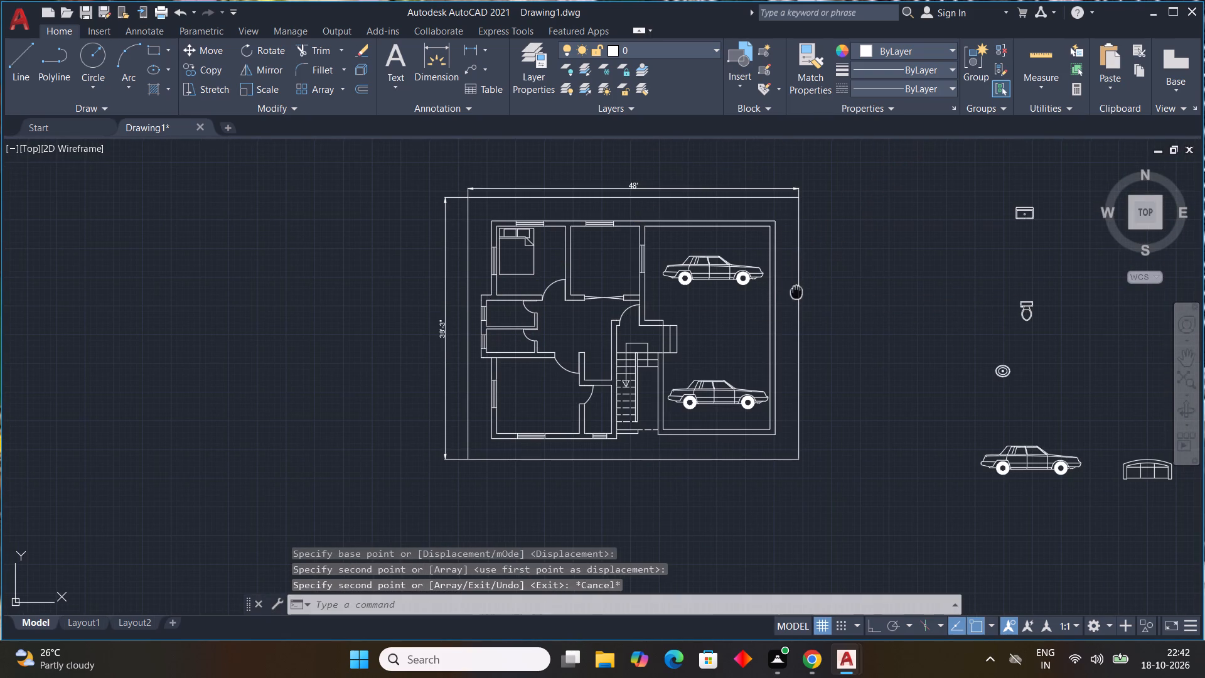
{"action": "middle_click_drag", "start_coordinate": [796, 291], "coordinate": [522, 365]}
{"action": "scroll", "coordinate": [564, 329], "scroll_direction": "down", "scroll_amount": 1}
{"action": "left_click", "coordinate": [694, 186]}
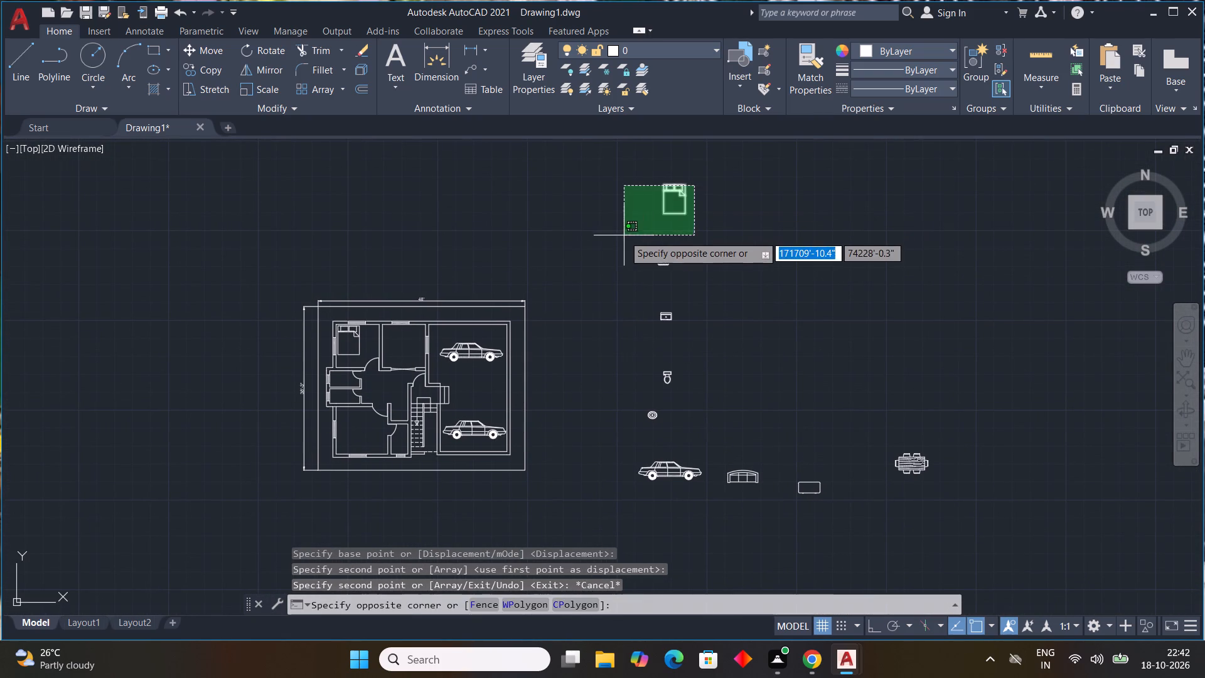
{"action": "left_click", "coordinate": [624, 235]}
{"action": "type", "text": "RO"}
{"action": "key", "text": "space"}
{"action": "left_click_drag", "start_coordinate": [685, 188], "coordinate": [688, 203]}
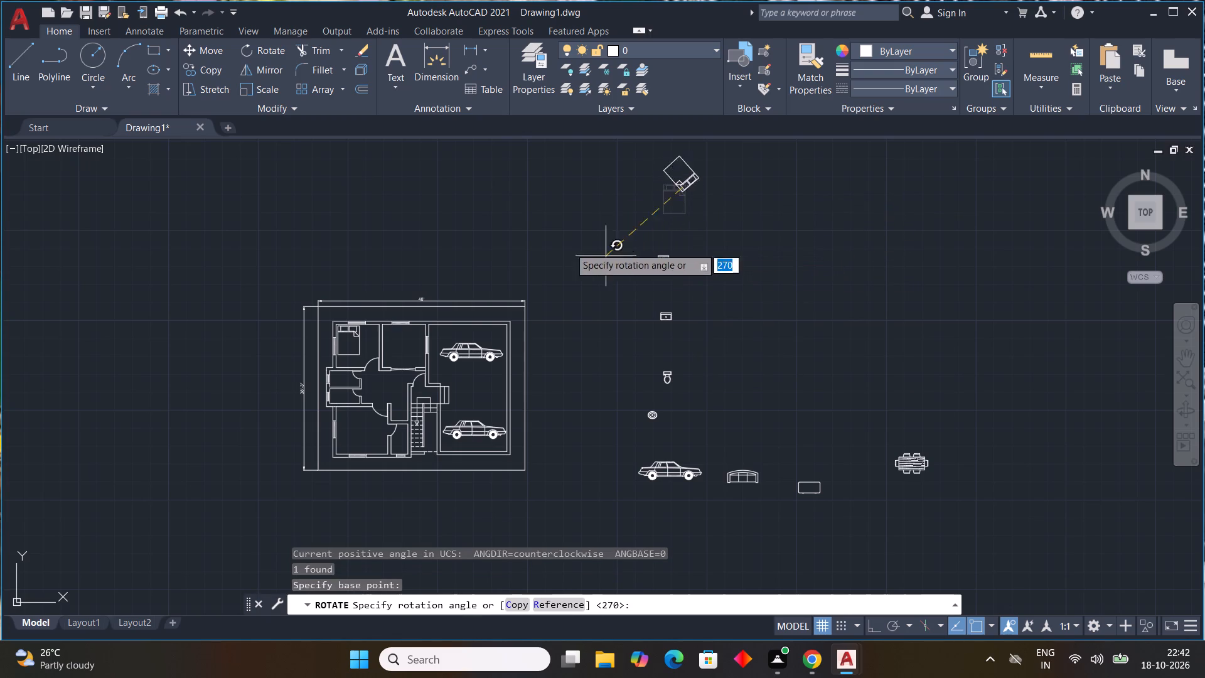
{"action": "key", "text": "F8"}
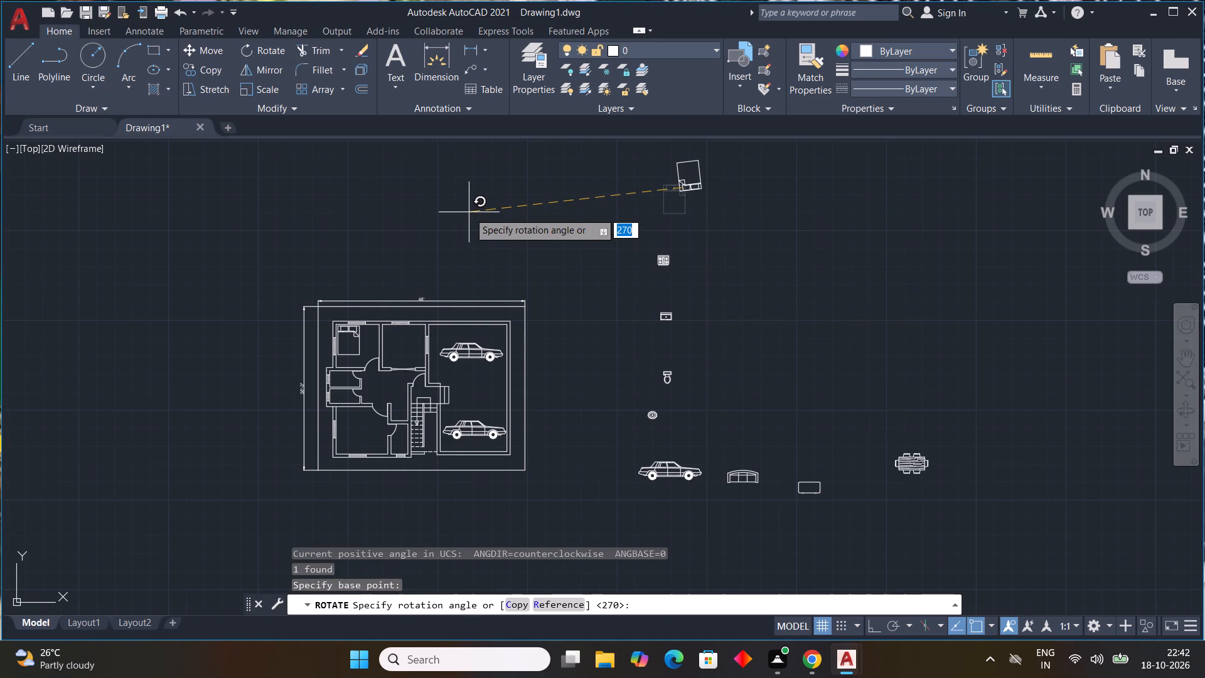
{"action": "left_click", "coordinate": [469, 212]}
Copy the rotated queen bed block into the southwest bedroom, with its headboard near the south wall by the window.
{"action": "left_click", "coordinate": [688, 191]}
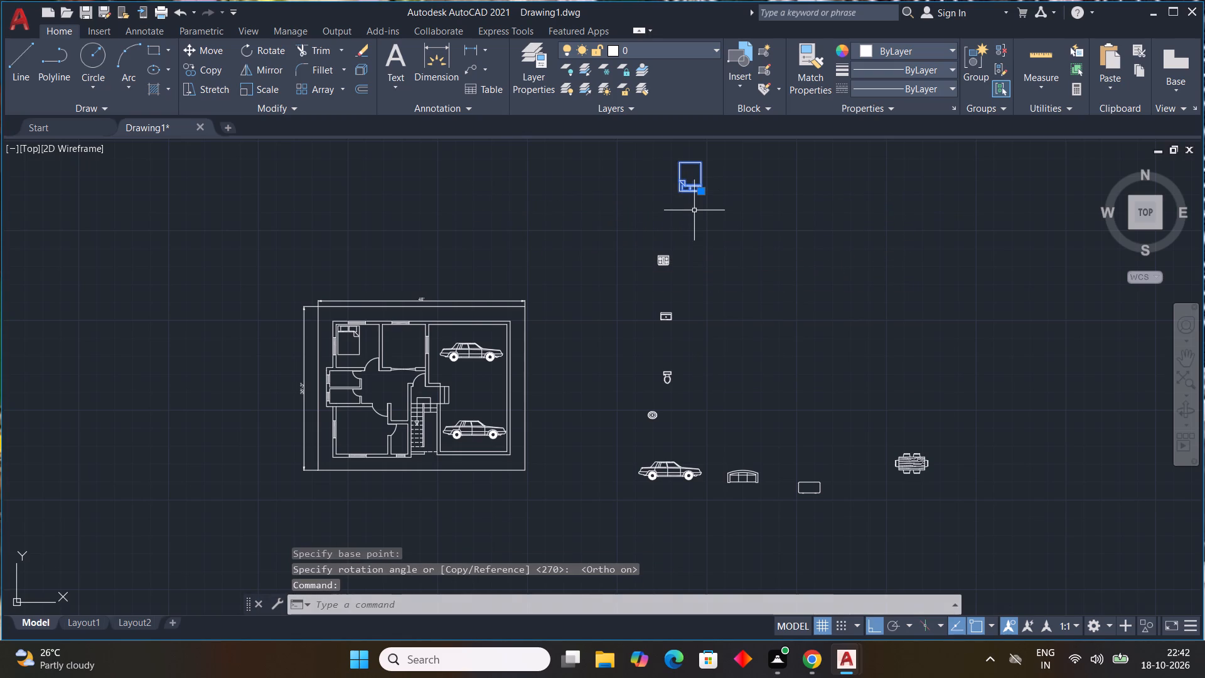
{"action": "type", "text": "CO"}
{"action": "key", "text": "space"}
{"action": "left_click_drag", "start_coordinate": [688, 193], "coordinate": [682, 200]}
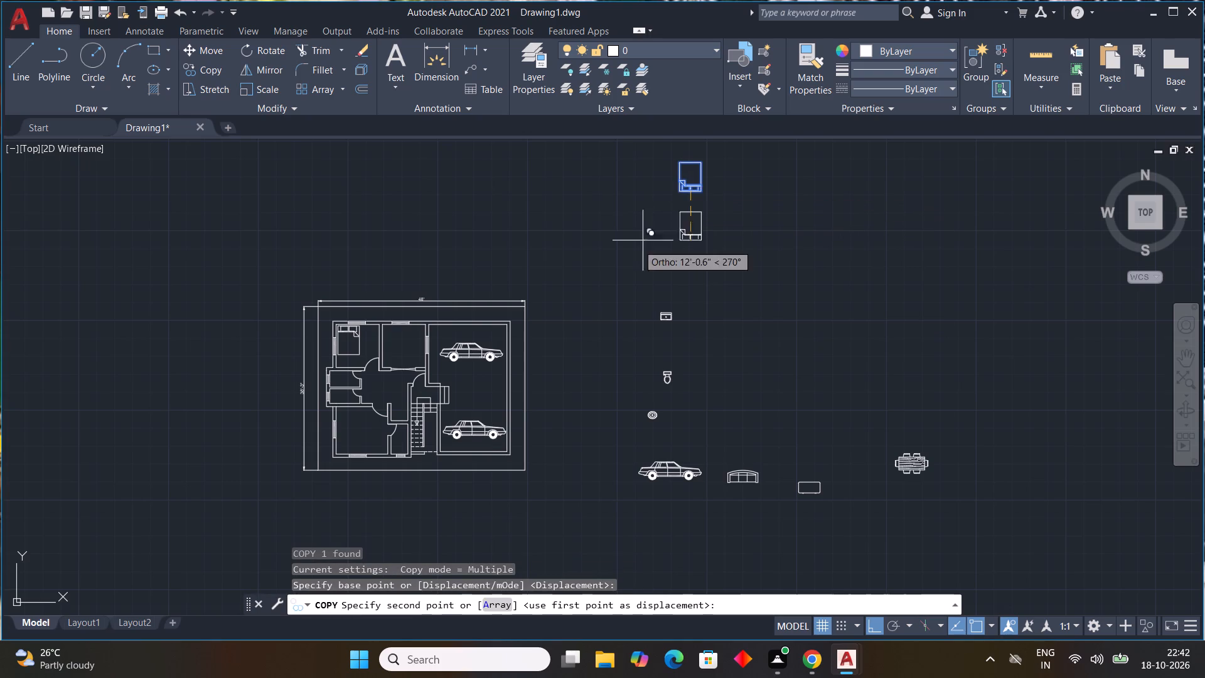
{"action": "key", "text": "F8"}
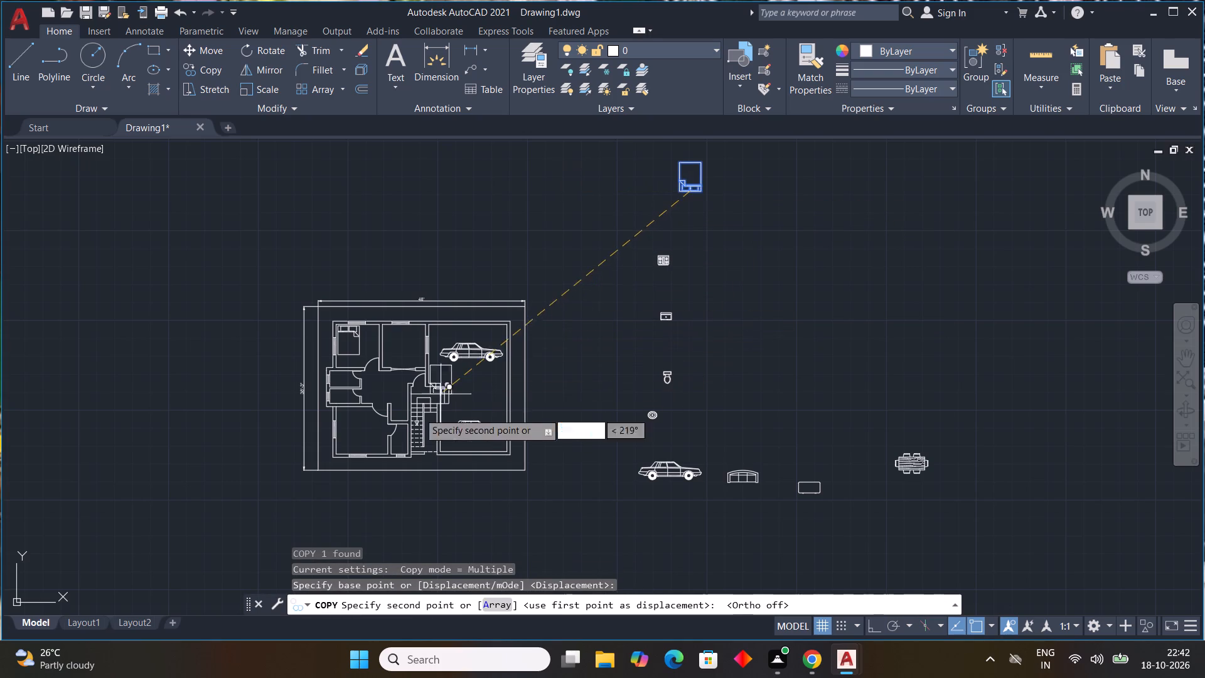
{"action": "scroll", "coordinate": [359, 428], "scroll_direction": "up", "scroll_amount": 3}
{"action": "scroll", "coordinate": [359, 428], "scroll_direction": "down", "scroll_amount": 1}
{"action": "middle_click_drag", "start_coordinate": [359, 429], "coordinate": [597, 360]}
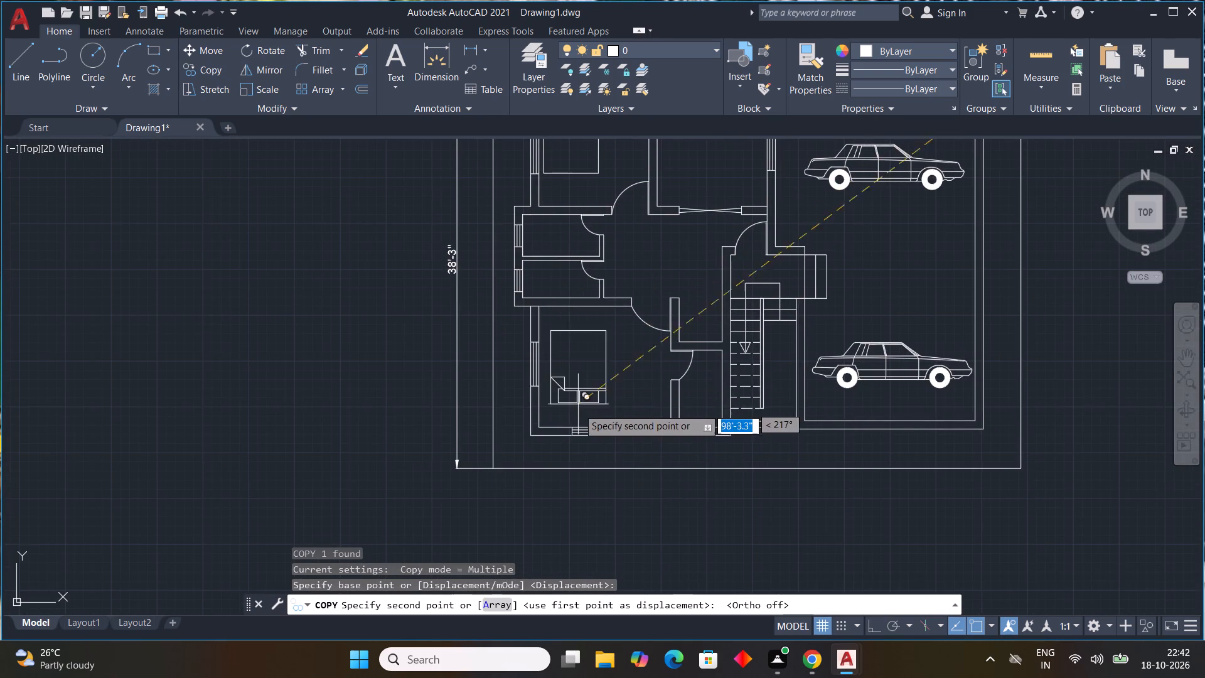
{"action": "scroll", "coordinate": [574, 414], "scroll_direction": "up", "scroll_amount": 2}
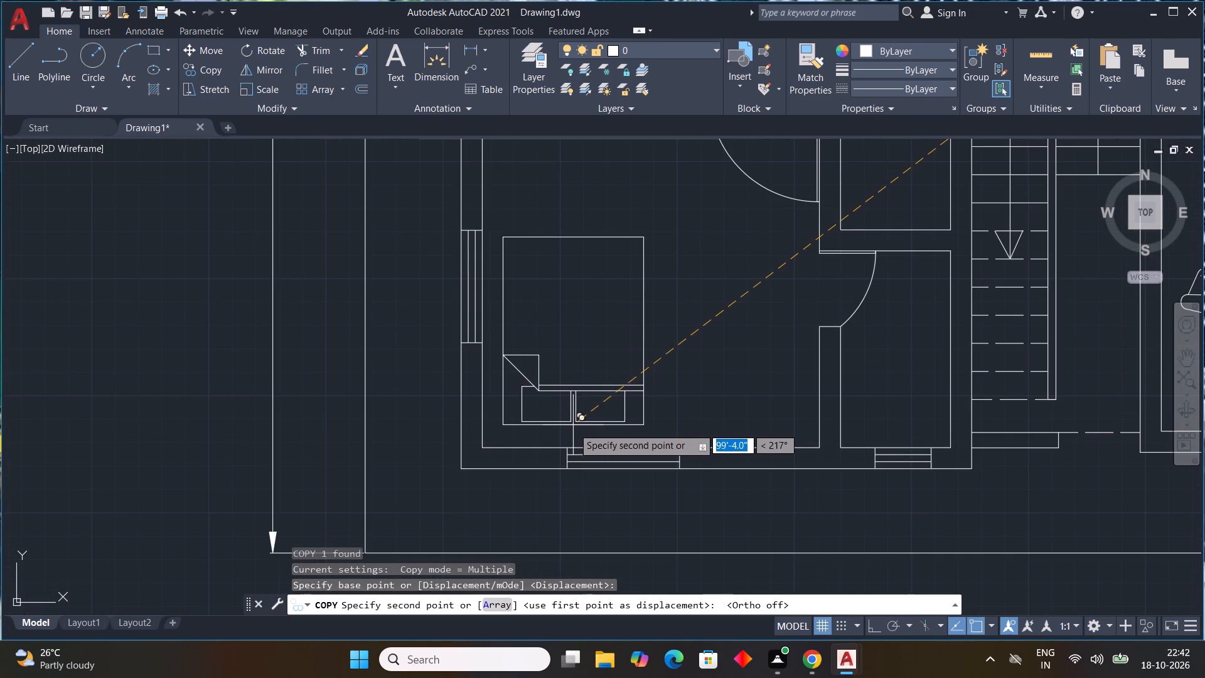
{"action": "left_click", "coordinate": [573, 428]}
{"action": "key", "text": "Escape"}
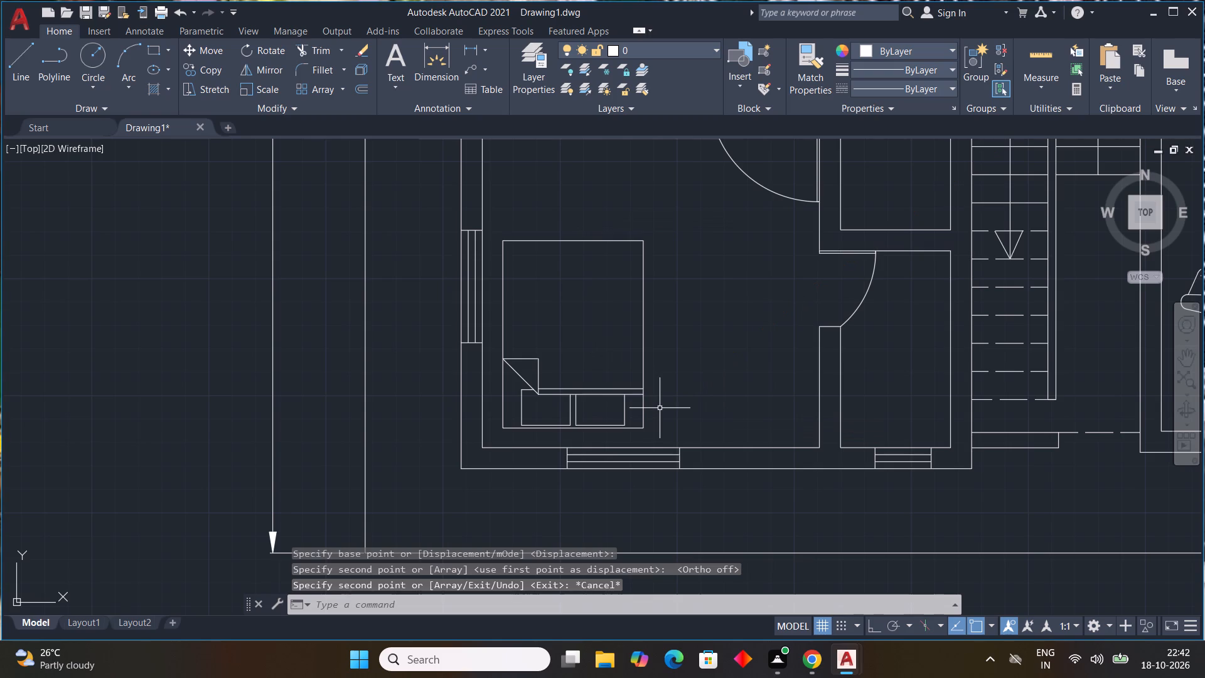
Copy the oval washbasin block into the small nook west of the staircase, close to its south wall.
{"action": "scroll", "coordinate": [659, 408], "scroll_direction": "down", "scroll_amount": 1}
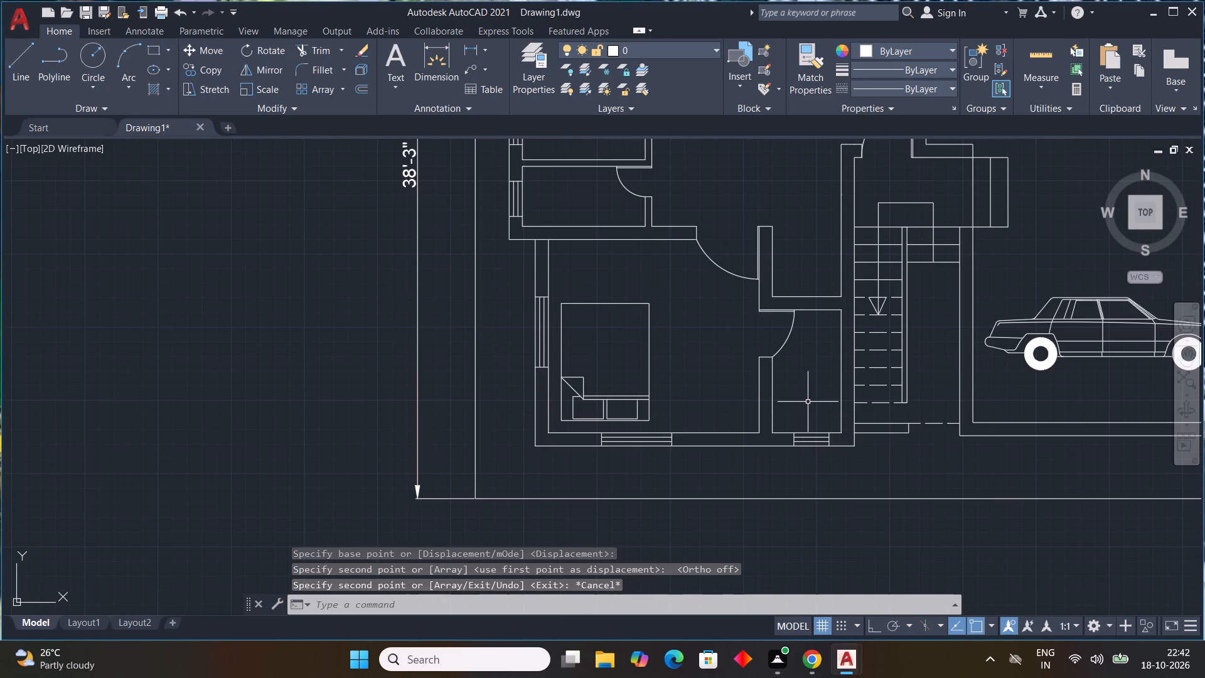
{"action": "middle_click_drag", "start_coordinate": [808, 401], "coordinate": [462, 419]}
{"action": "scroll", "coordinate": [563, 393], "scroll_direction": "down", "scroll_amount": 3}
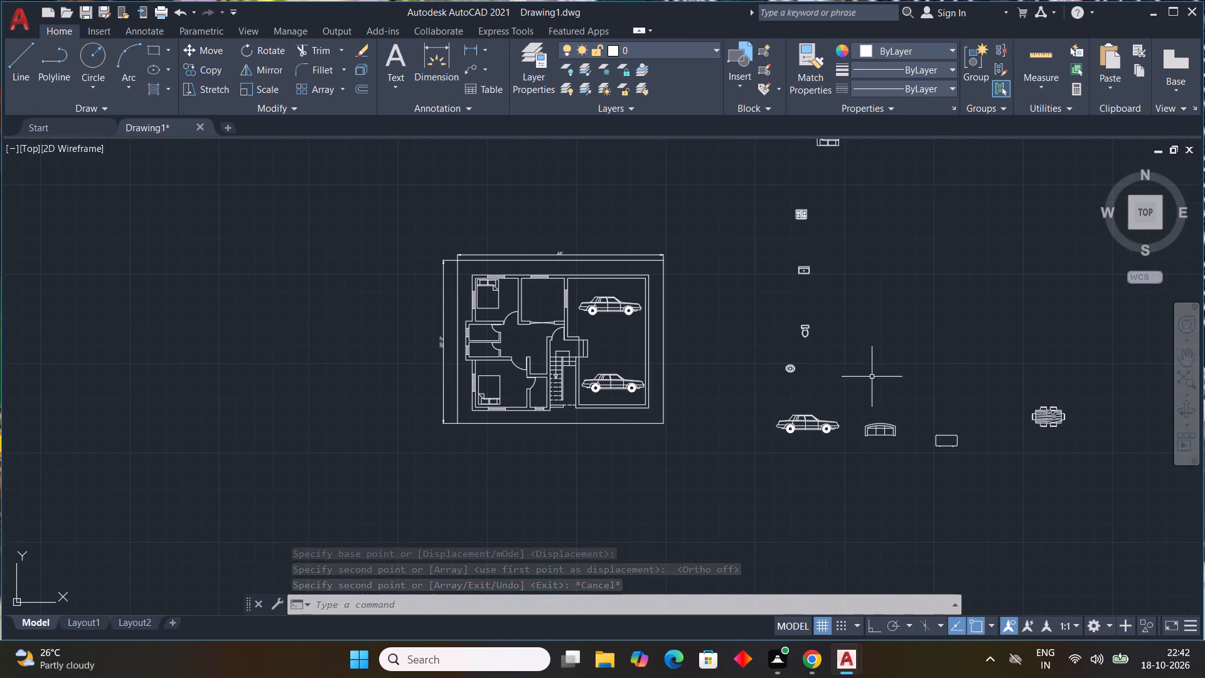
{"action": "scroll", "coordinate": [783, 365], "scroll_direction": "up", "scroll_amount": 2}
{"action": "left_click", "coordinate": [791, 372]}
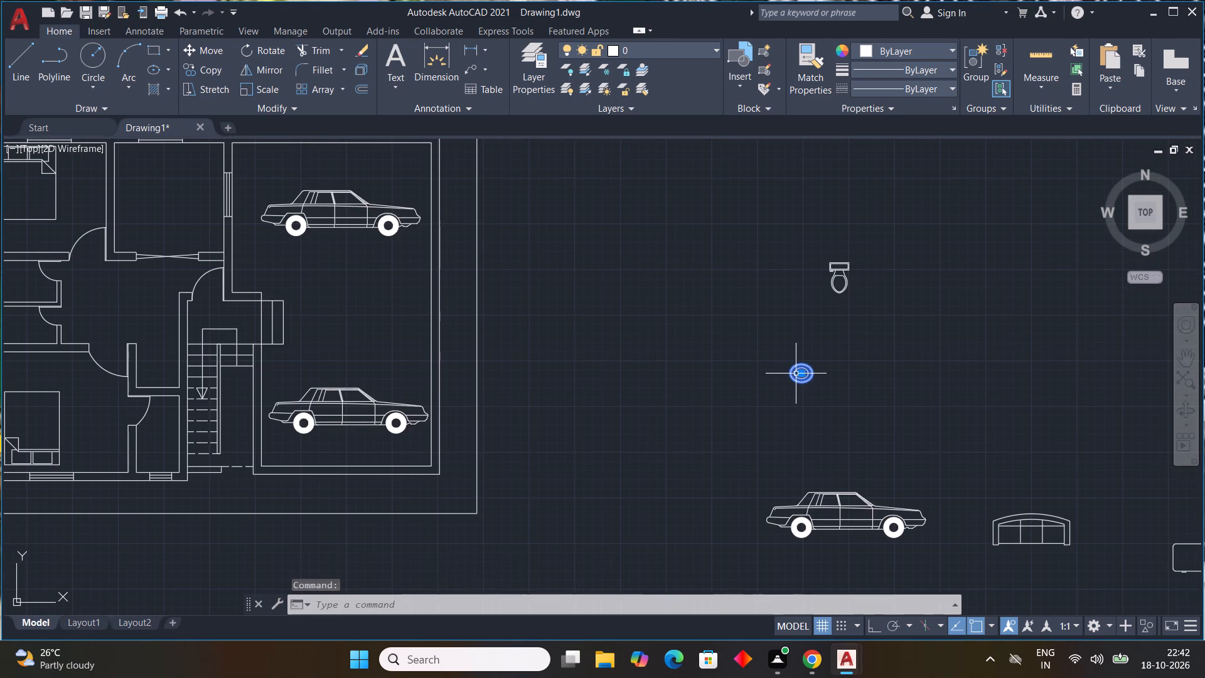
{"action": "key", "text": "c"}
{"action": "type", "text": "O"}
{"action": "key", "text": "space"}
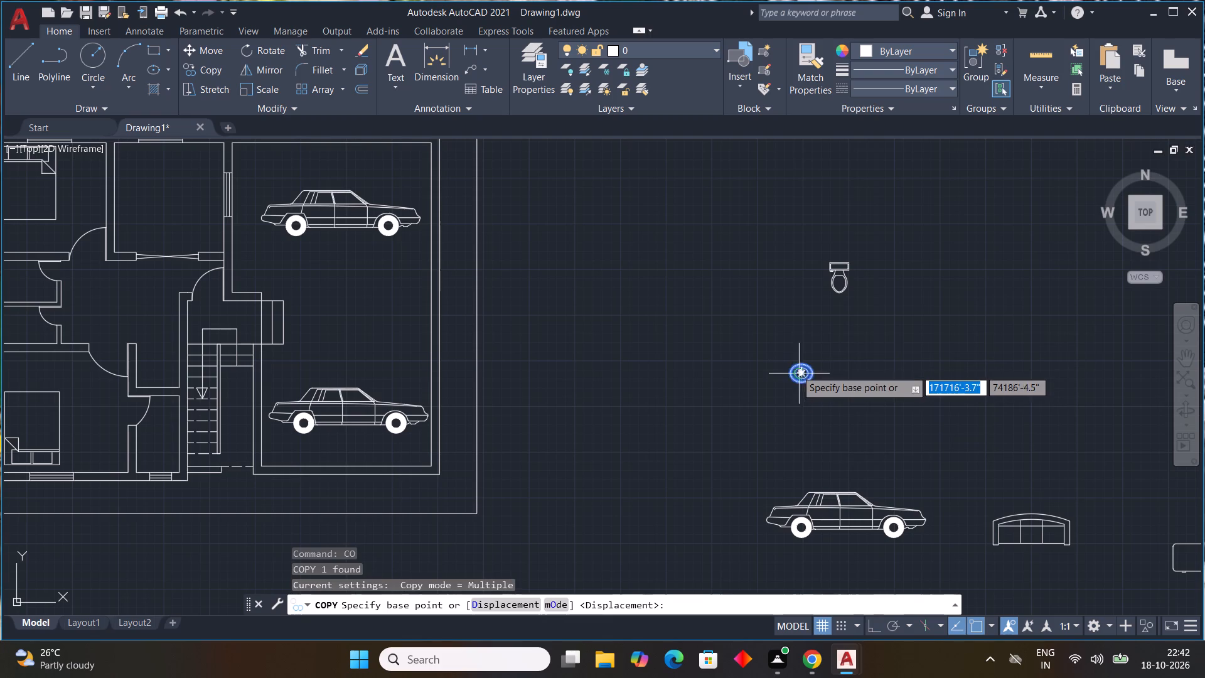
{"action": "left_click", "coordinate": [798, 367]}
{"action": "middle_click_drag", "start_coordinate": [572, 356], "coordinate": [817, 375]}
{"action": "scroll", "coordinate": [408, 399], "scroll_direction": "up", "scroll_amount": 1}
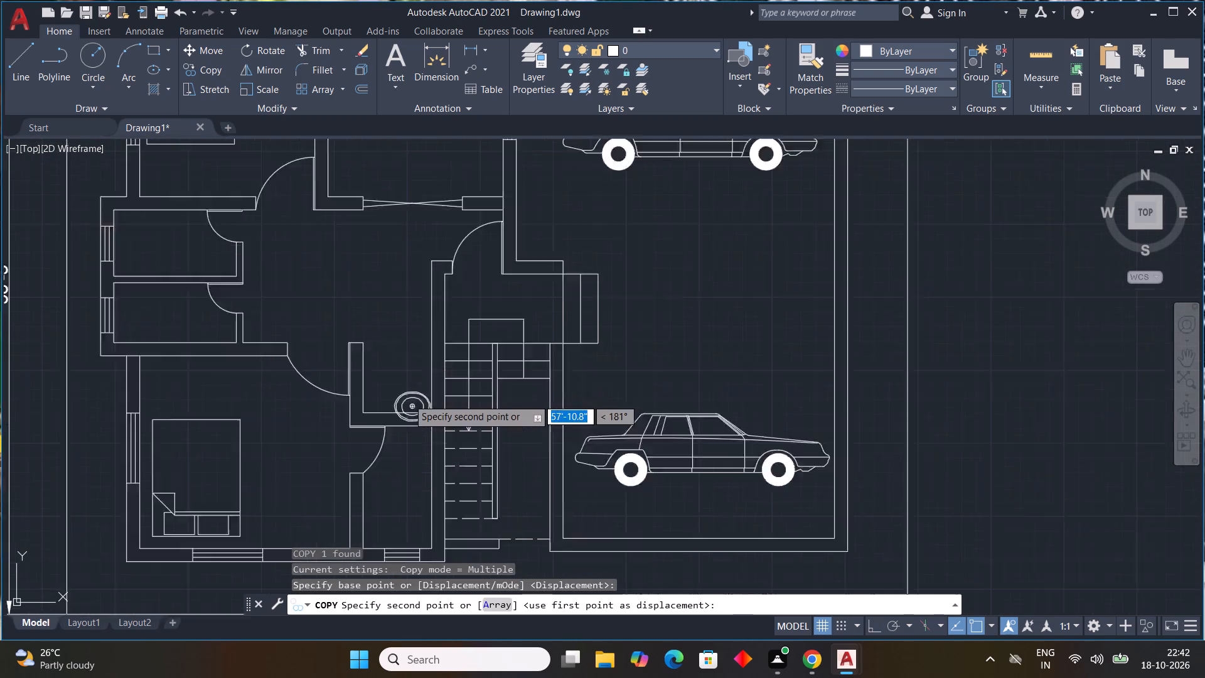
{"action": "scroll", "coordinate": [408, 399], "scroll_direction": "up", "scroll_amount": 1}
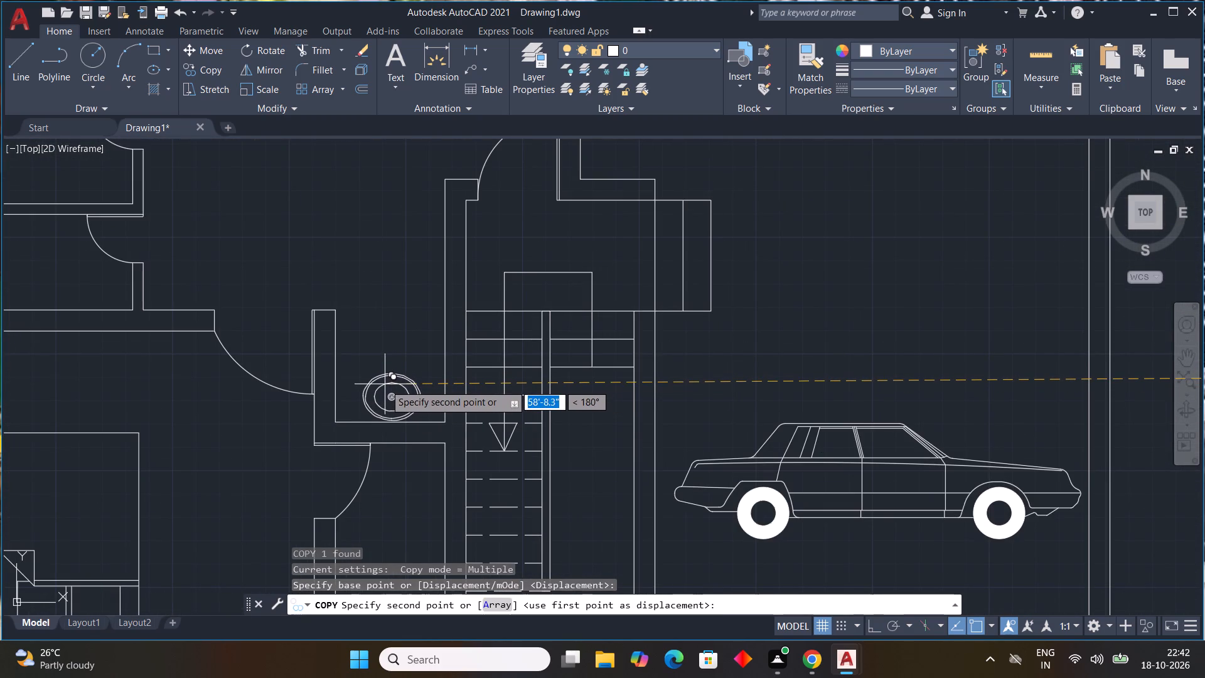
{"action": "left_click_drag", "start_coordinate": [385, 384], "coordinate": [385, 379]}
{"action": "key", "text": "Escape"}
Draw an L-shaped line in the southern small west room, about 2'-1" south from its north wall, then east to the door-side wall.
{"action": "scroll", "coordinate": [510, 328], "scroll_direction": "down", "scroll_amount": 2}
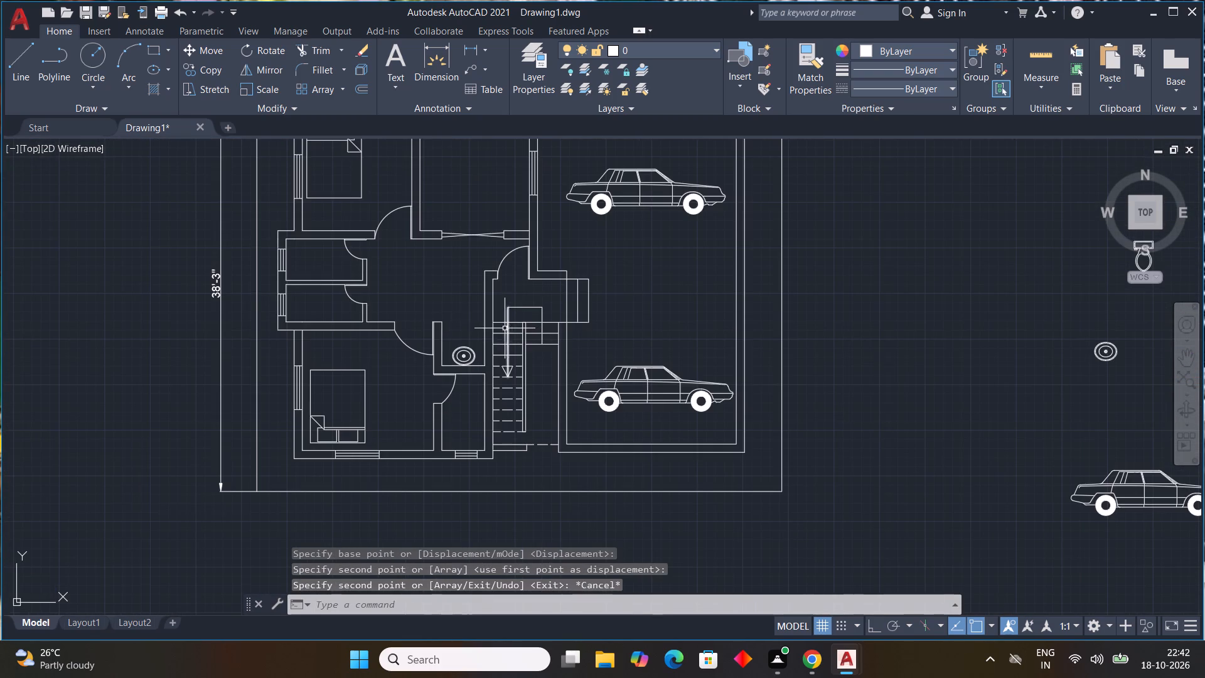
{"action": "middle_click_drag", "start_coordinate": [680, 413], "coordinate": [411, 421]}
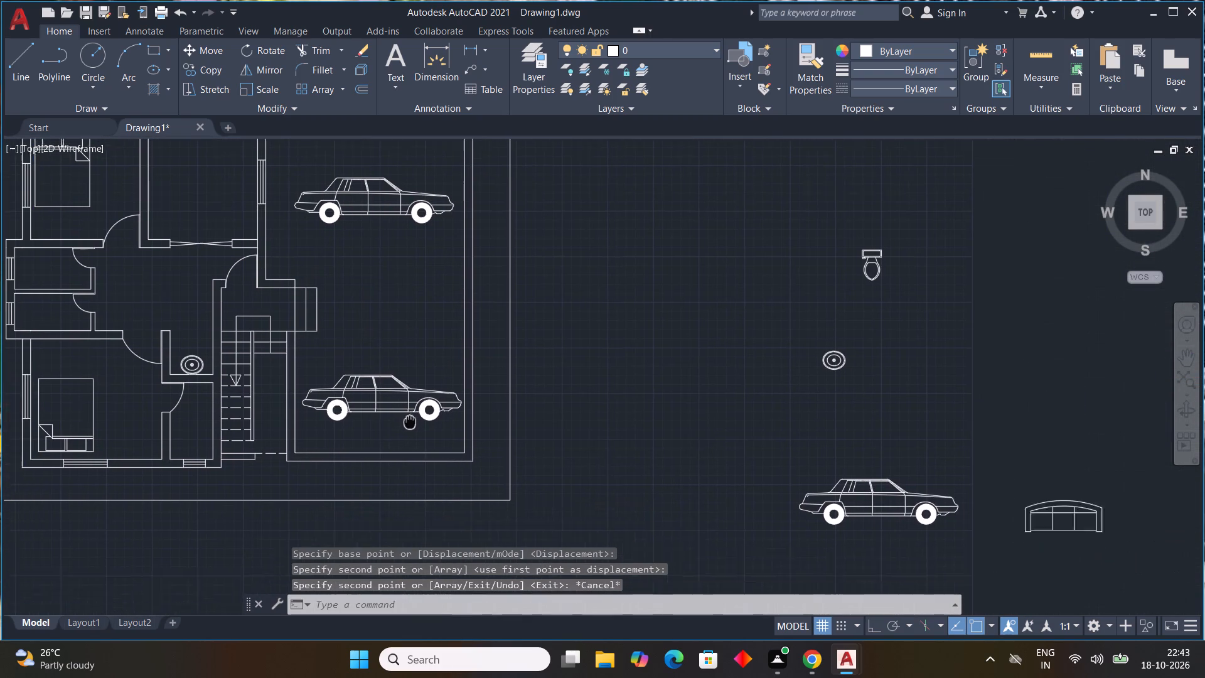
{"action": "middle_click_drag", "start_coordinate": [411, 421], "coordinate": [559, 403]}
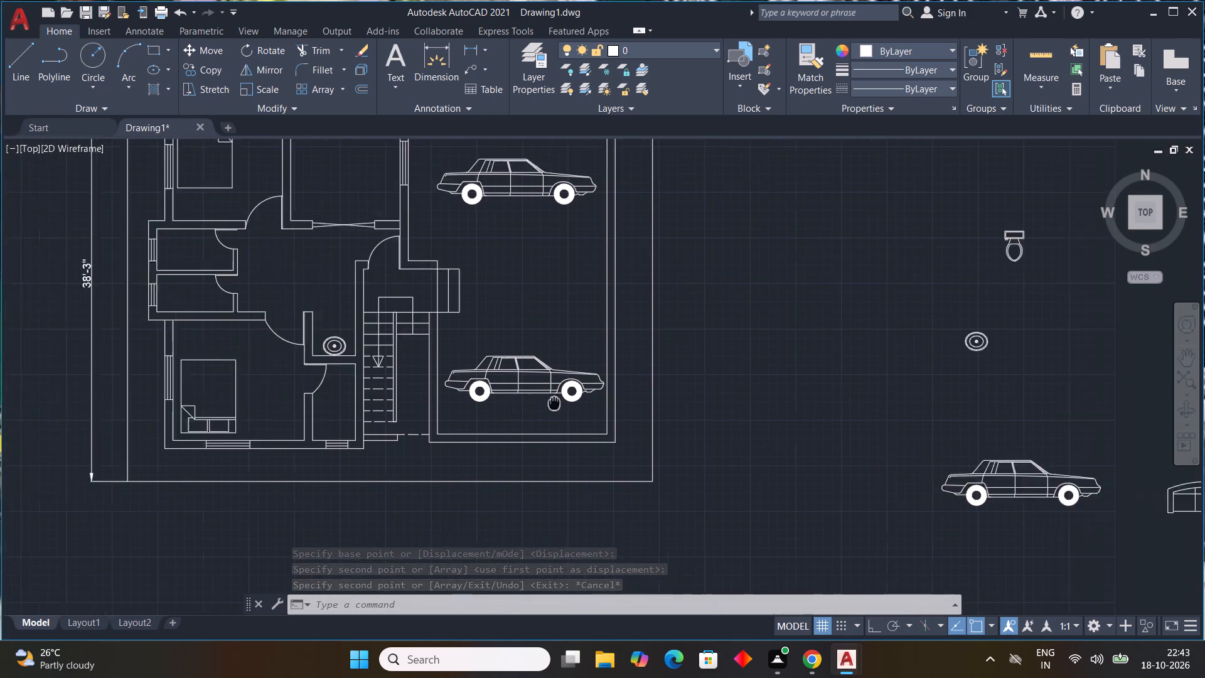
{"action": "middle_click_drag", "start_coordinate": [559, 403], "coordinate": [899, 407]}
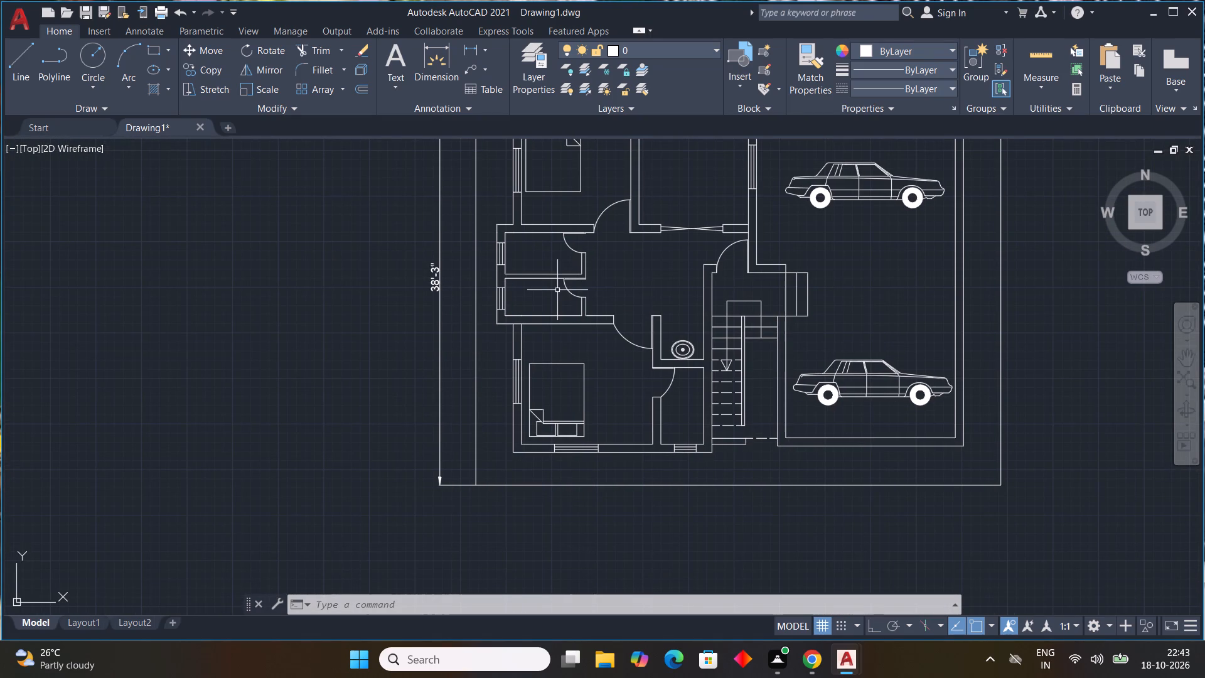
{"action": "scroll", "coordinate": [557, 290], "scroll_direction": "up", "scroll_amount": 3}
{"action": "key", "text": "l"}
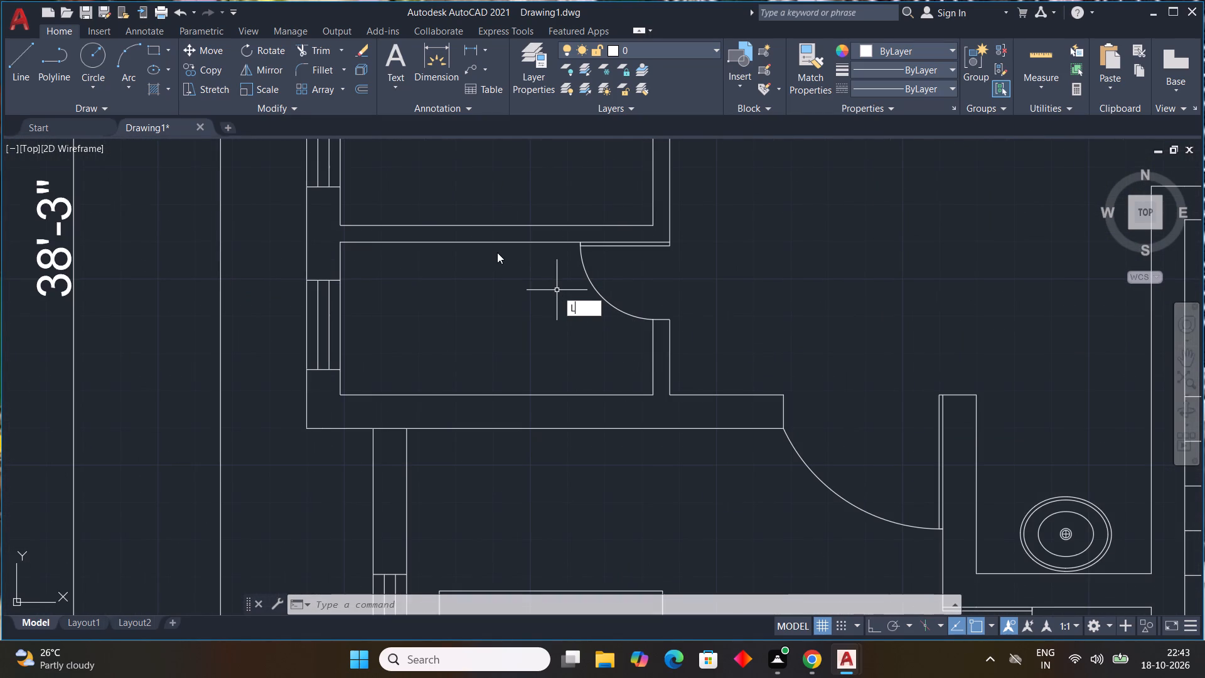
{"action": "key", "text": "space"}
{"action": "left_click_drag", "start_coordinate": [409, 245], "coordinate": [410, 256]}
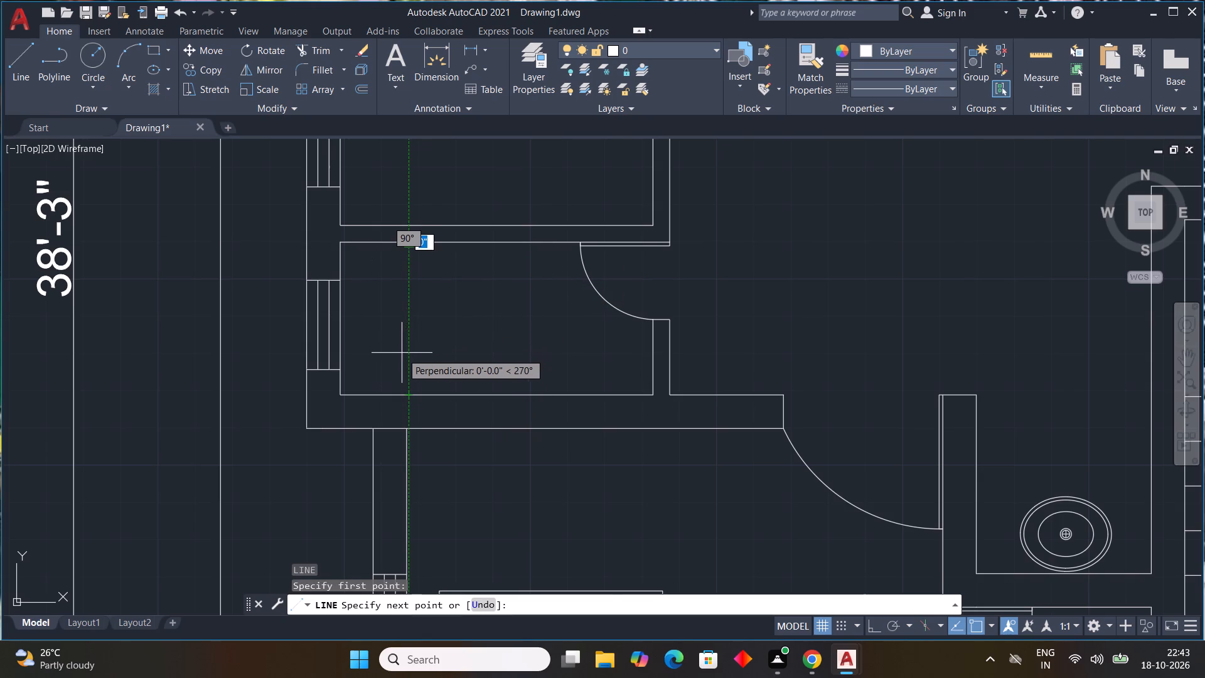
{"action": "scroll", "coordinate": [409, 344], "scroll_direction": "up", "scroll_amount": 1}
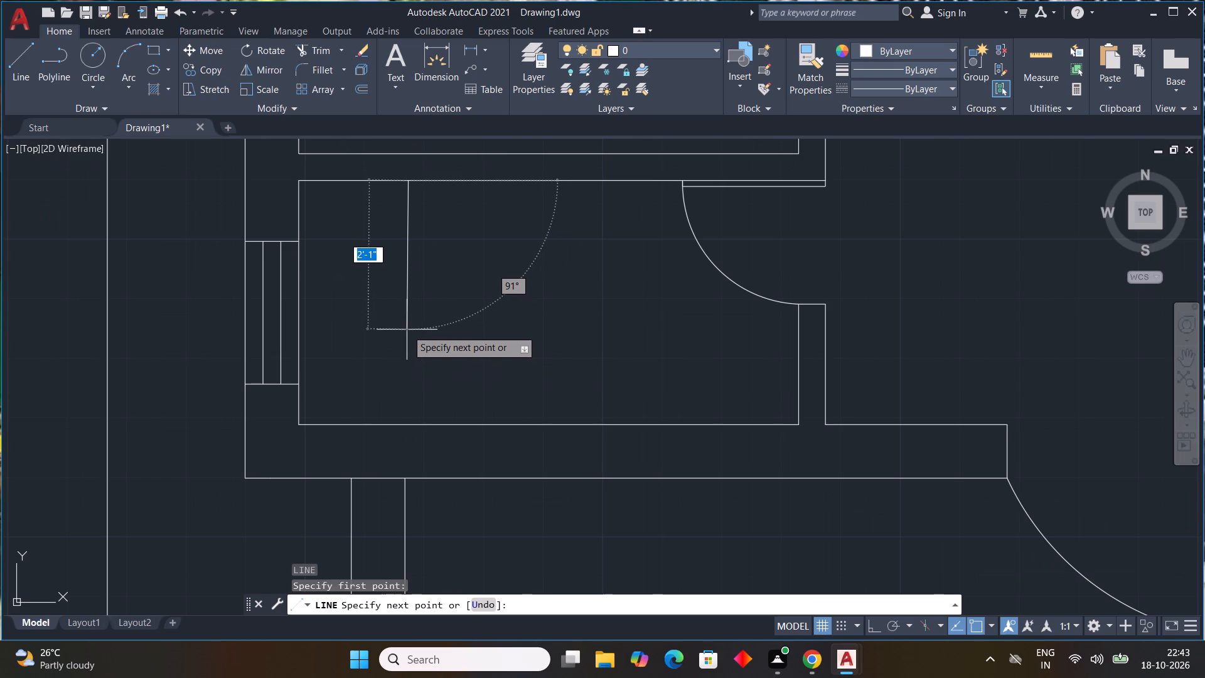
{"action": "key", "text": "F8"}
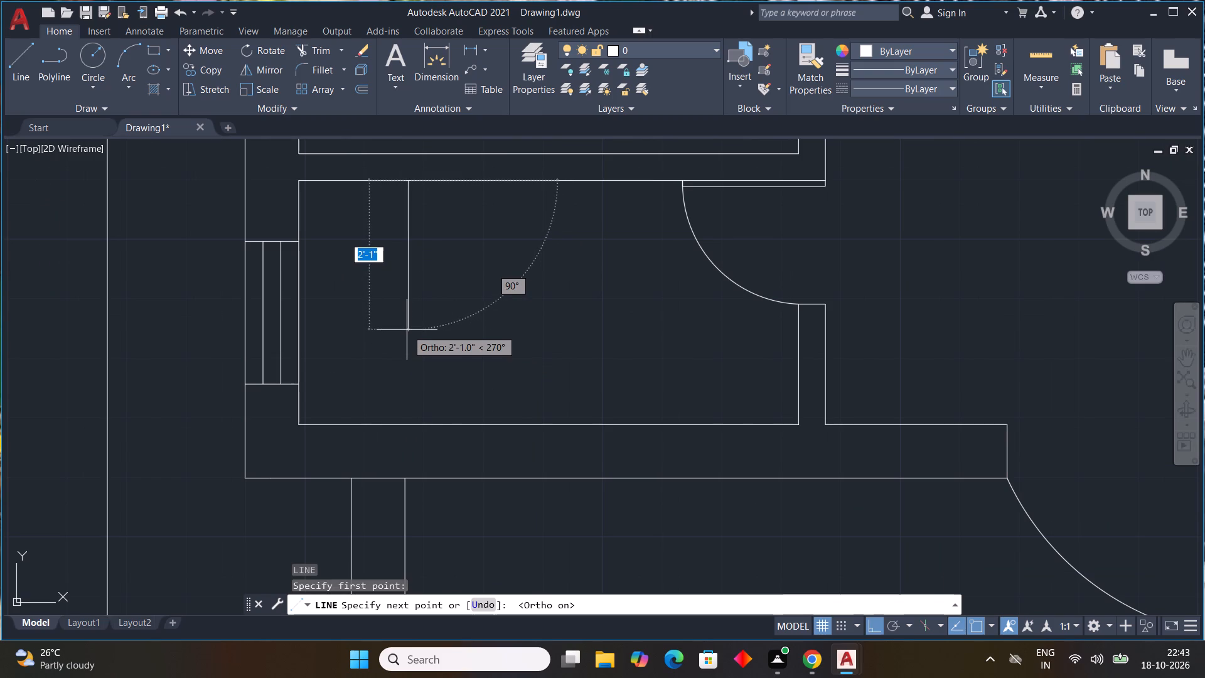
{"action": "left_click", "coordinate": [410, 330]}
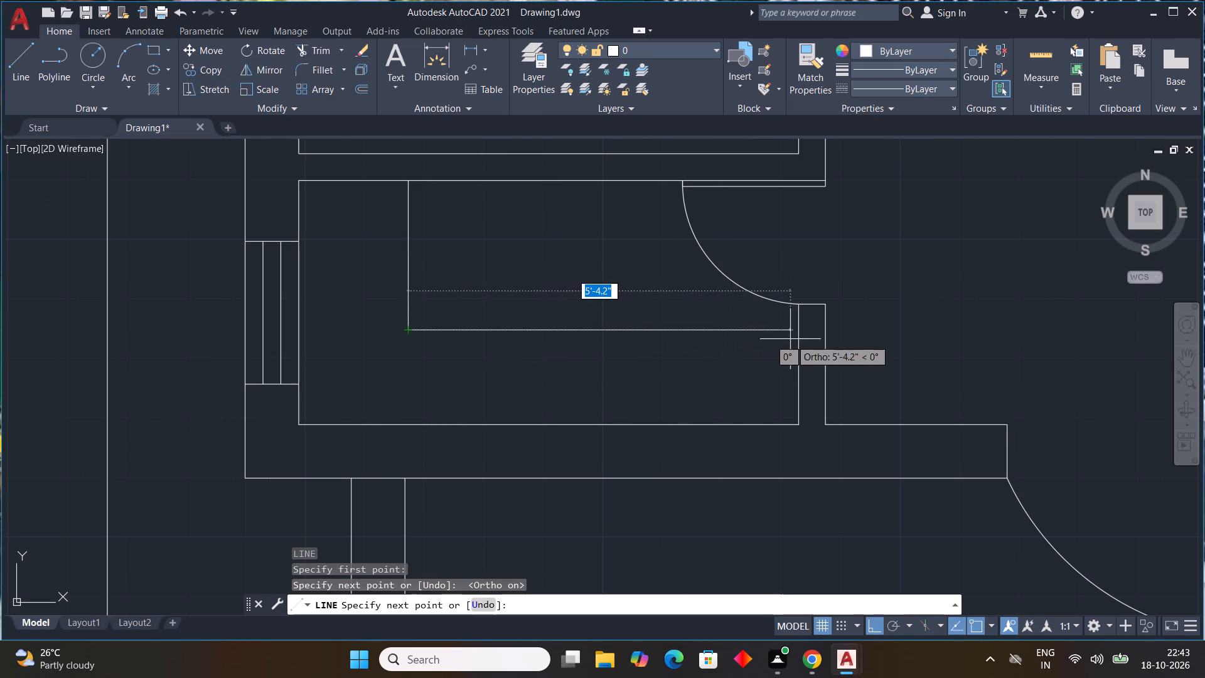
{"action": "left_click", "coordinate": [803, 333]}
{"action": "key", "text": "Escape"}
Rotate the source toilet block outside the plan by 90° so its bowl faces east.
{"action": "scroll", "coordinate": [780, 326], "scroll_direction": "down", "scroll_amount": 2}
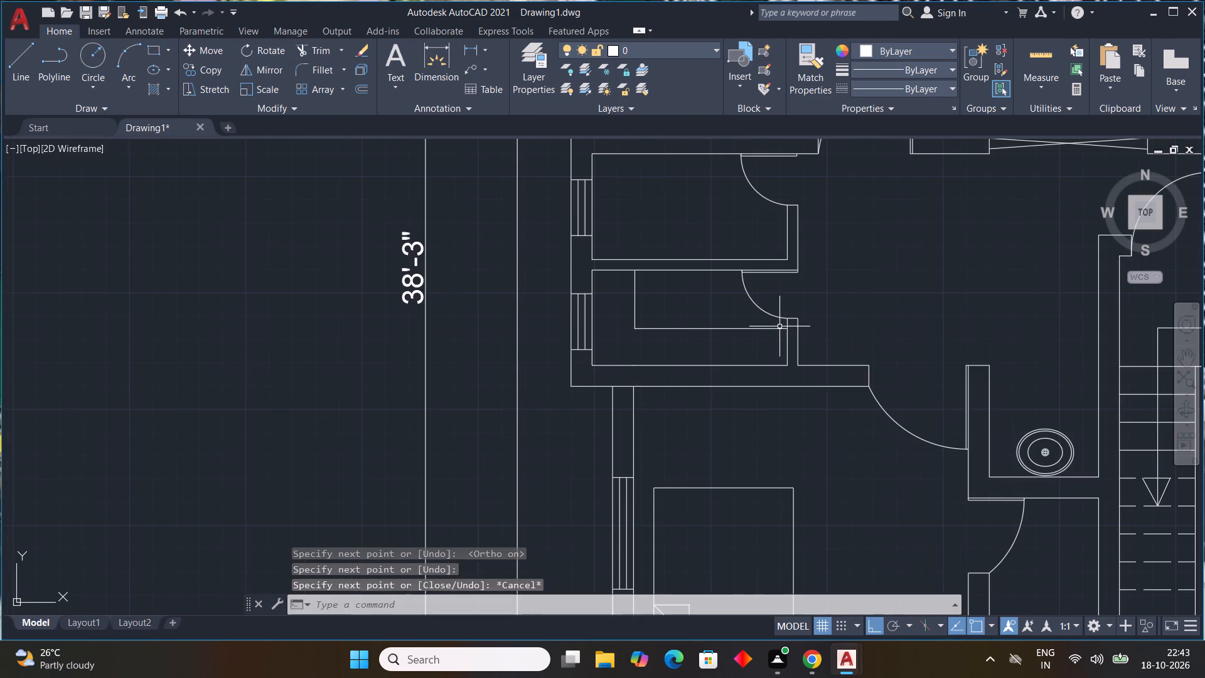
{"action": "middle_click_drag", "start_coordinate": [784, 330], "coordinate": [556, 328]}
{"action": "scroll", "coordinate": [767, 331], "scroll_direction": "down", "scroll_amount": 2}
{"action": "scroll", "coordinate": [705, 316], "scroll_direction": "down", "scroll_amount": 2}
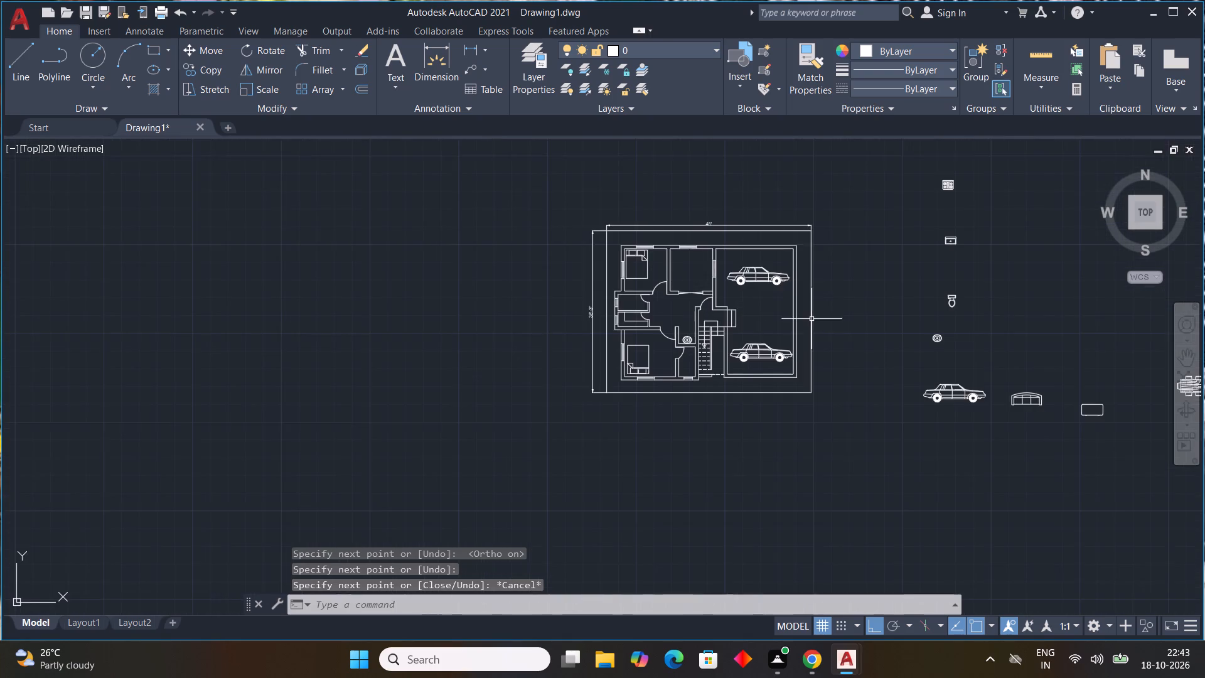
{"action": "middle_click_drag", "start_coordinate": [811, 316], "coordinate": [698, 323]}
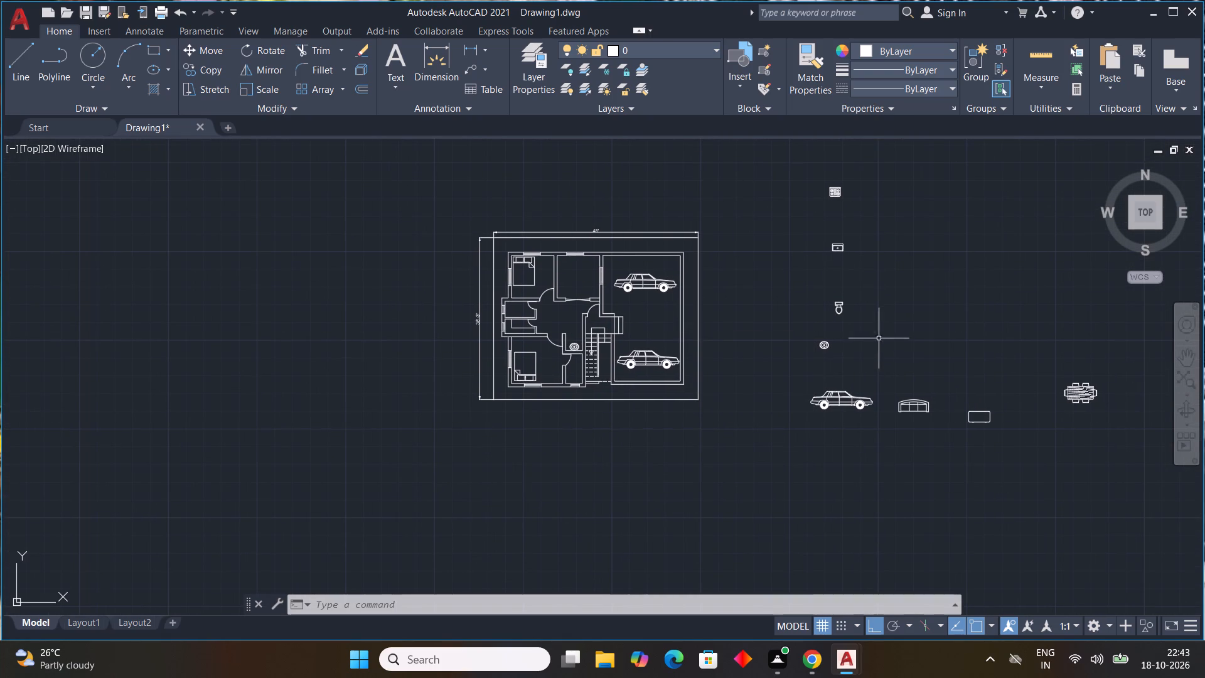
{"action": "middle_click_drag", "start_coordinate": [803, 294], "coordinate": [678, 266]}
{"action": "scroll", "coordinate": [719, 284], "scroll_direction": "up", "scroll_amount": 1}
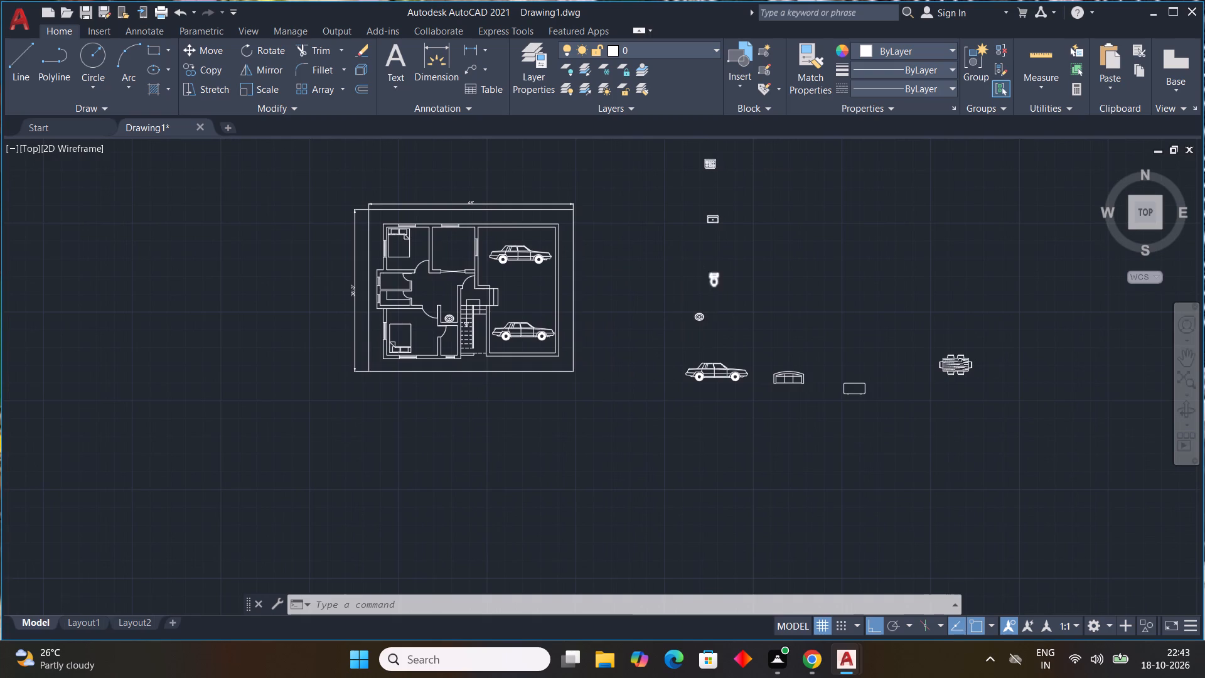
{"action": "scroll", "coordinate": [719, 284], "scroll_direction": "up", "scroll_amount": 2}
{"action": "scroll", "coordinate": [724, 274], "scroll_direction": "down", "scroll_amount": 1}
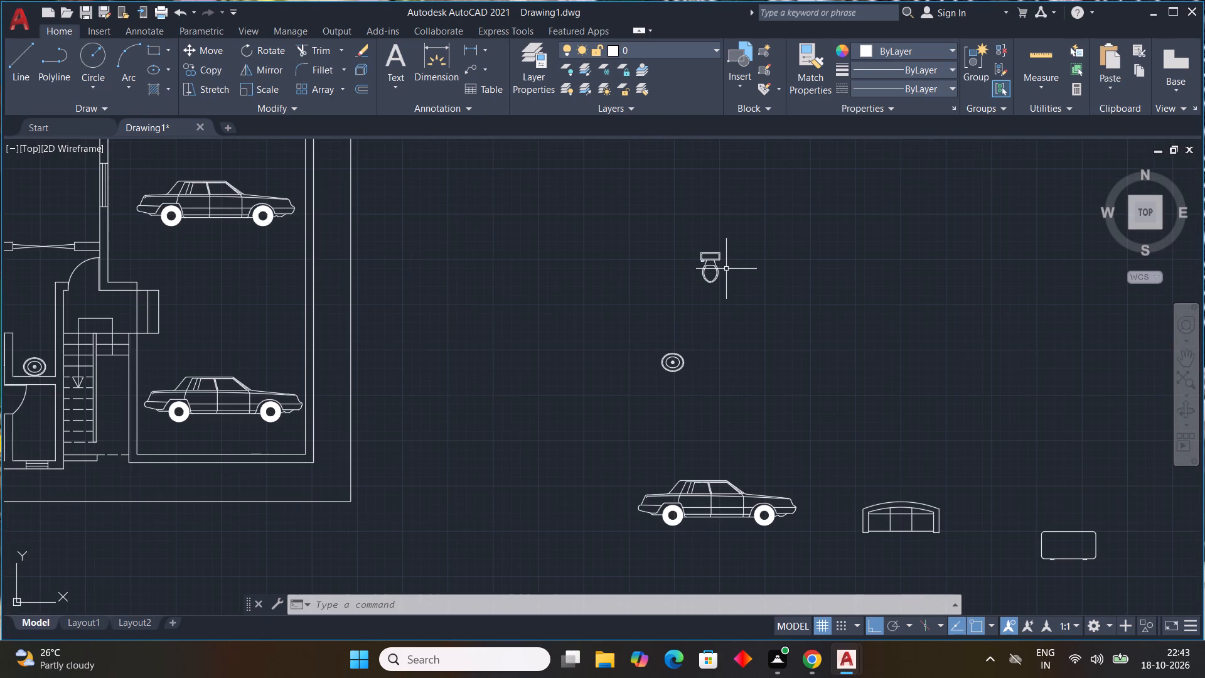
{"action": "left_click_drag", "start_coordinate": [734, 237], "coordinate": [691, 296]}
{"action": "left_click", "coordinate": [690, 297]}
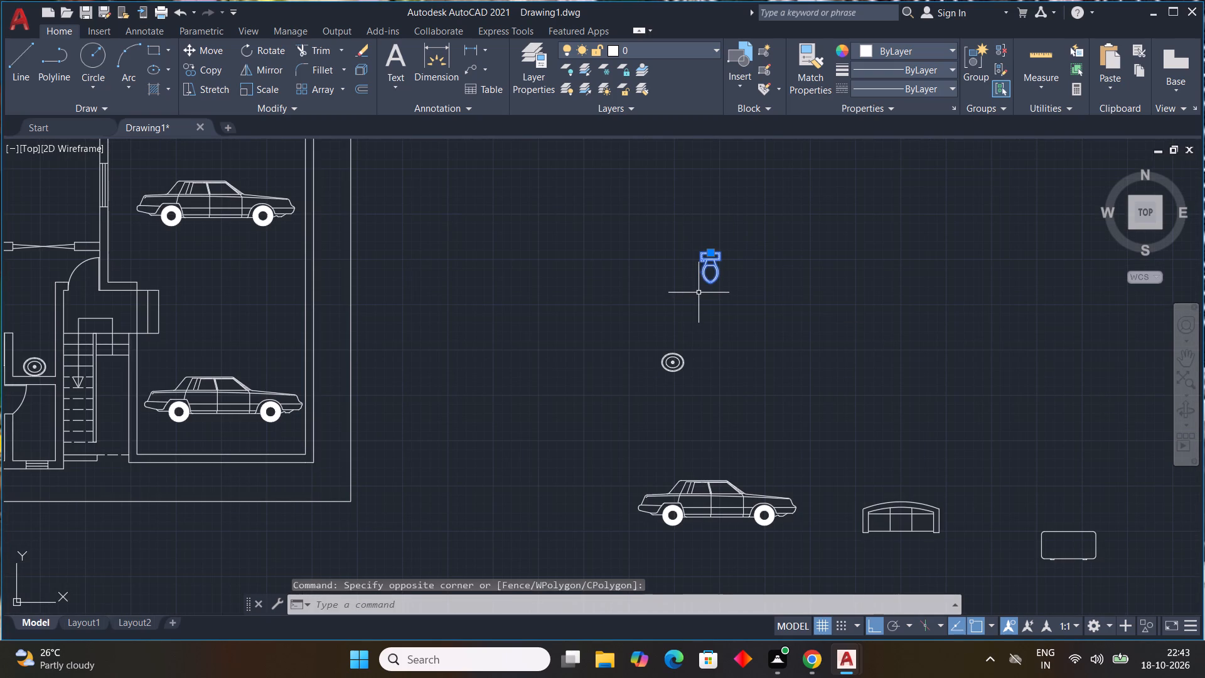
{"action": "type", "text": "RO"}
{"action": "key", "text": "space"}
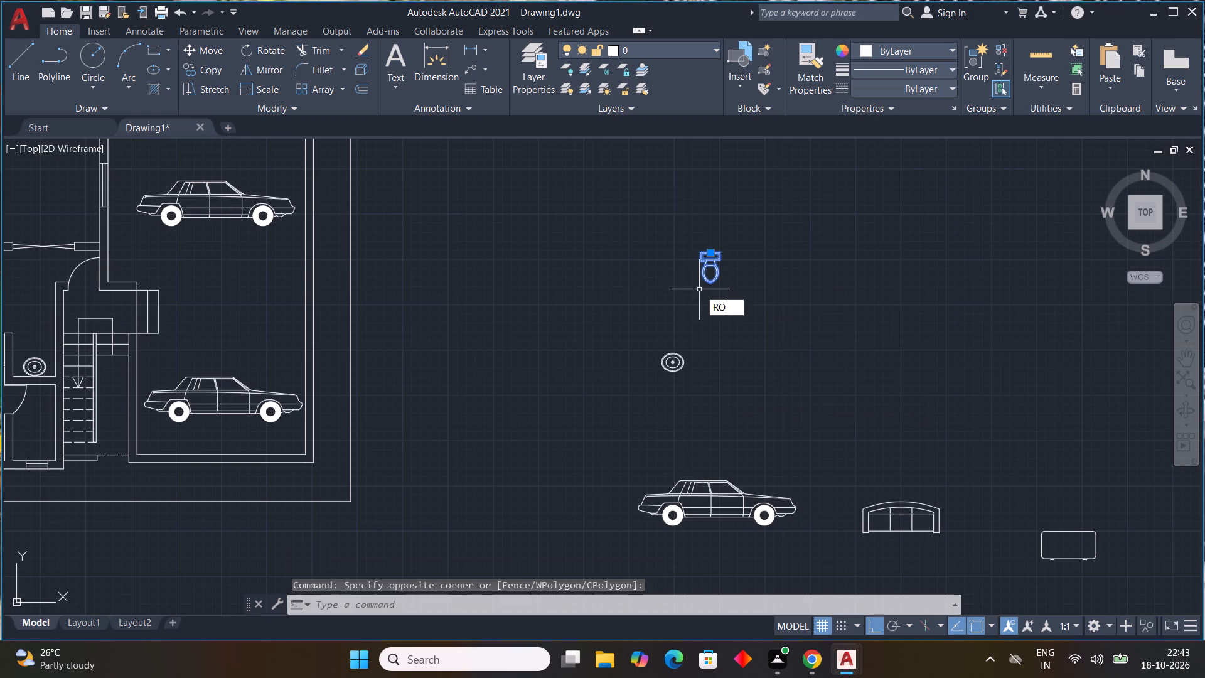
{"action": "left_click", "coordinate": [700, 246]}
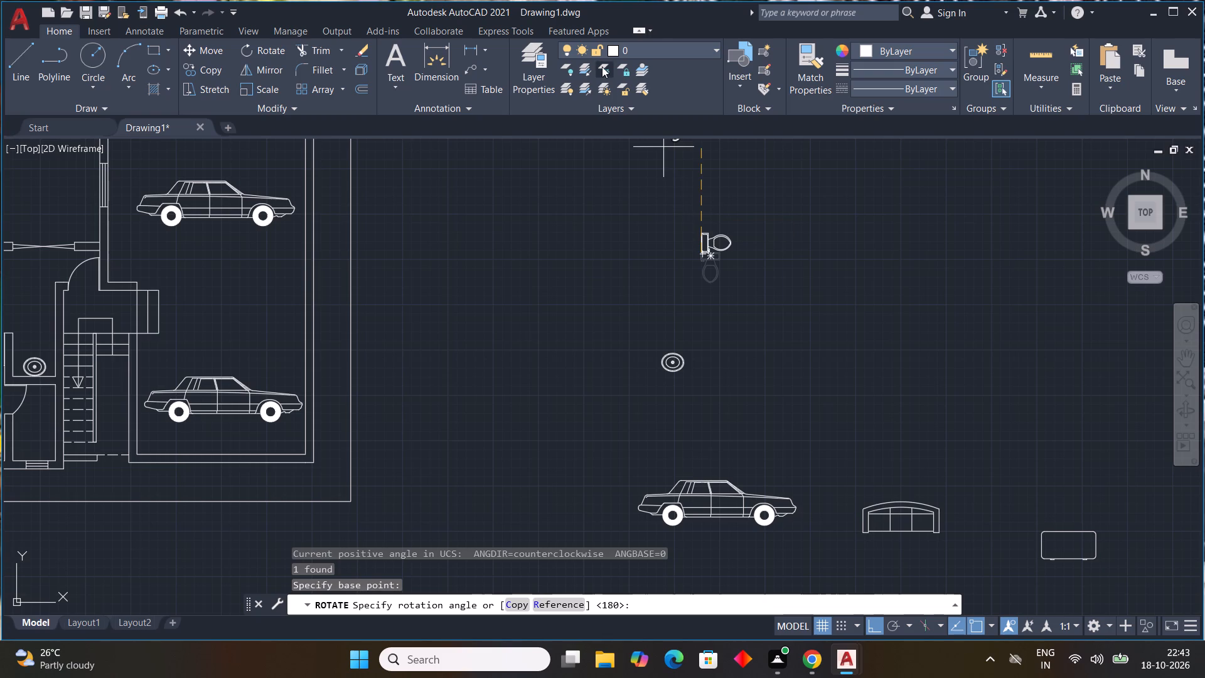
{"action": "left_click", "coordinate": [706, 198]}
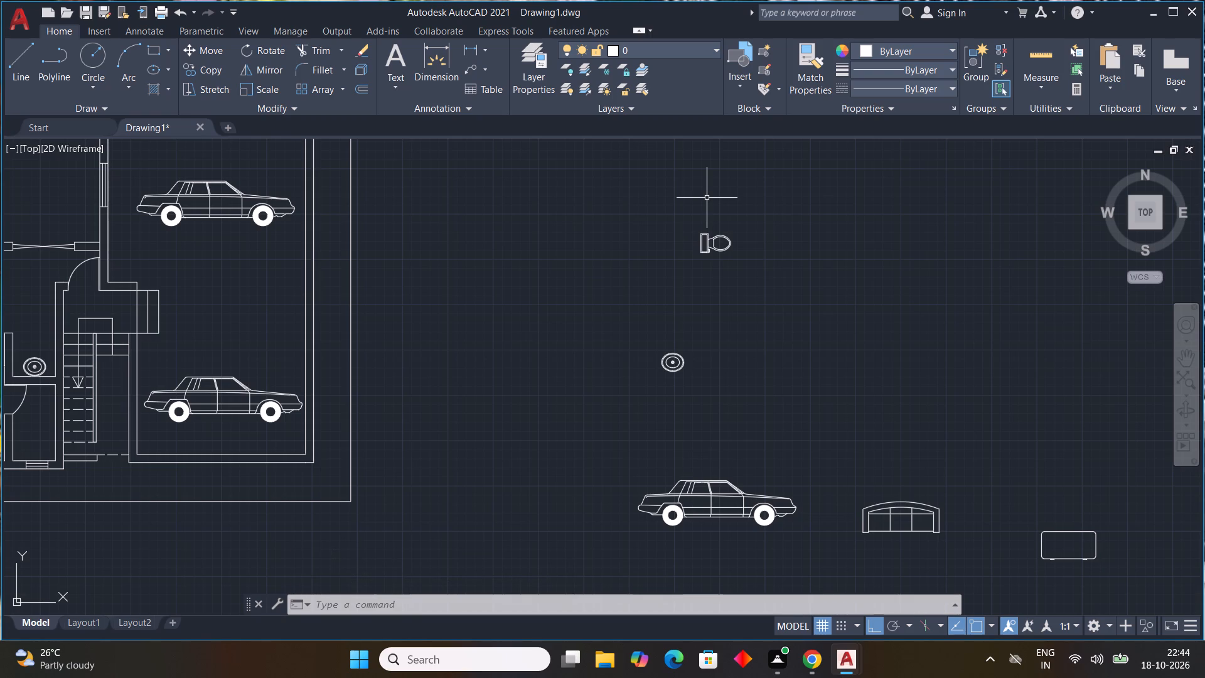
Copy the rotated toilet block into the northern small west room, with its tank against the west wall by the window.
{"action": "left_click", "coordinate": [761, 225]}
{"action": "left_click", "coordinate": [673, 256]}
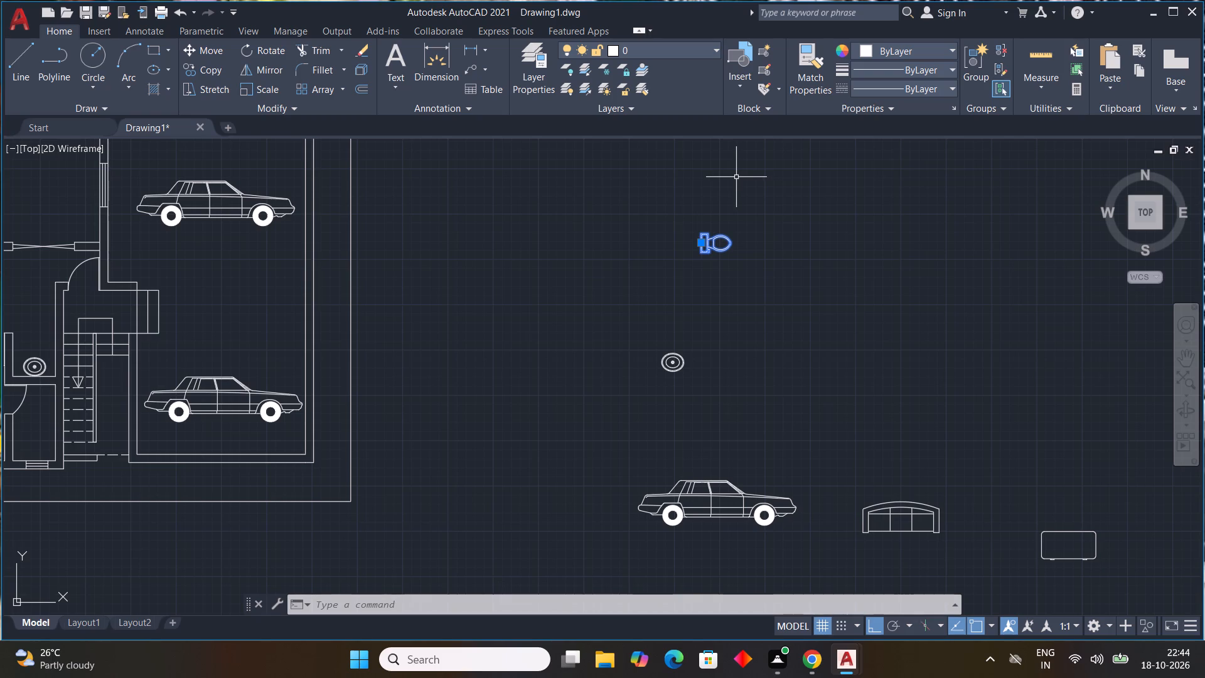
{"action": "key", "text": "c"}
{"action": "key", "text": "o"}
{"action": "key", "text": "space"}
{"action": "left_click_drag", "start_coordinate": [707, 254], "coordinate": [680, 260]}
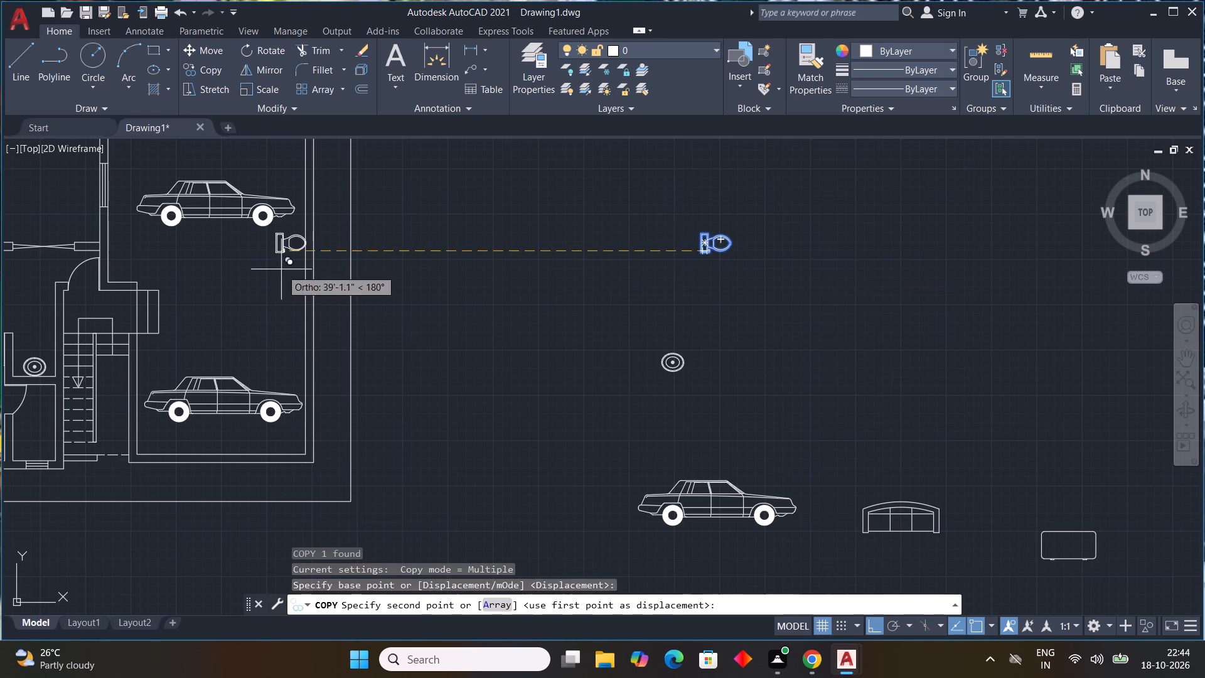
{"action": "scroll", "coordinate": [345, 288], "scroll_direction": "down", "scroll_amount": 1}
{"action": "middle_click_drag", "start_coordinate": [347, 289], "coordinate": [597, 483]}
{"action": "middle_click_drag", "start_coordinate": [340, 436], "coordinate": [560, 392]}
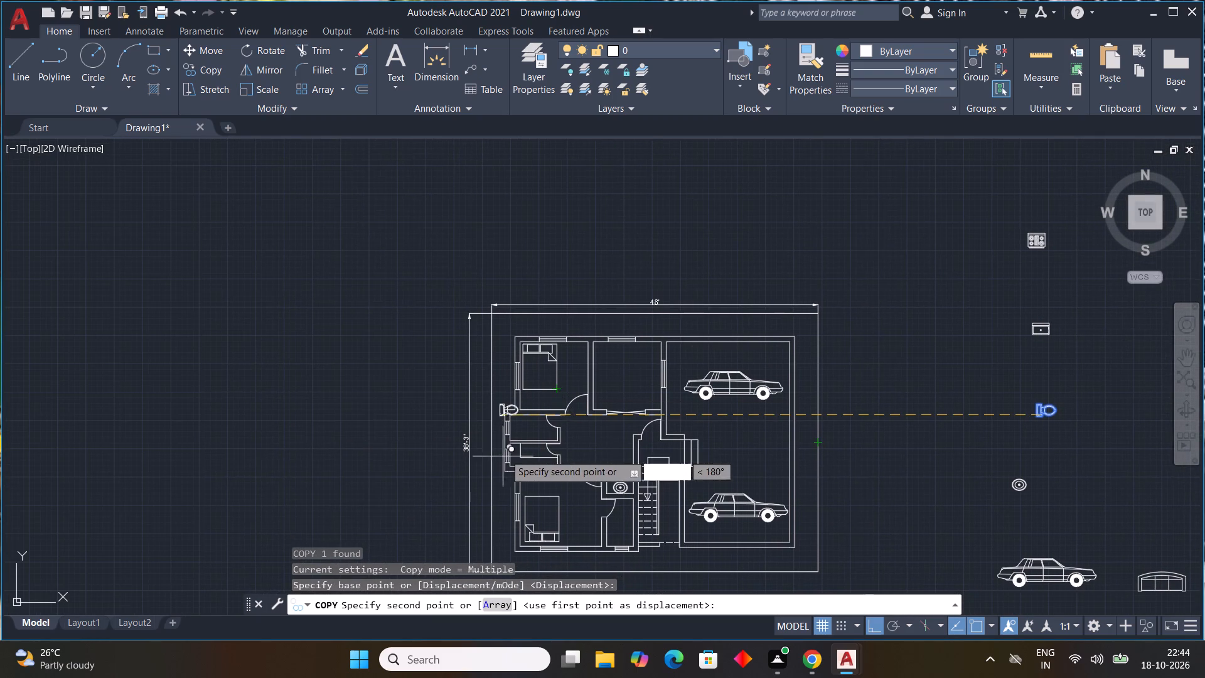
{"action": "key", "text": "F8"}
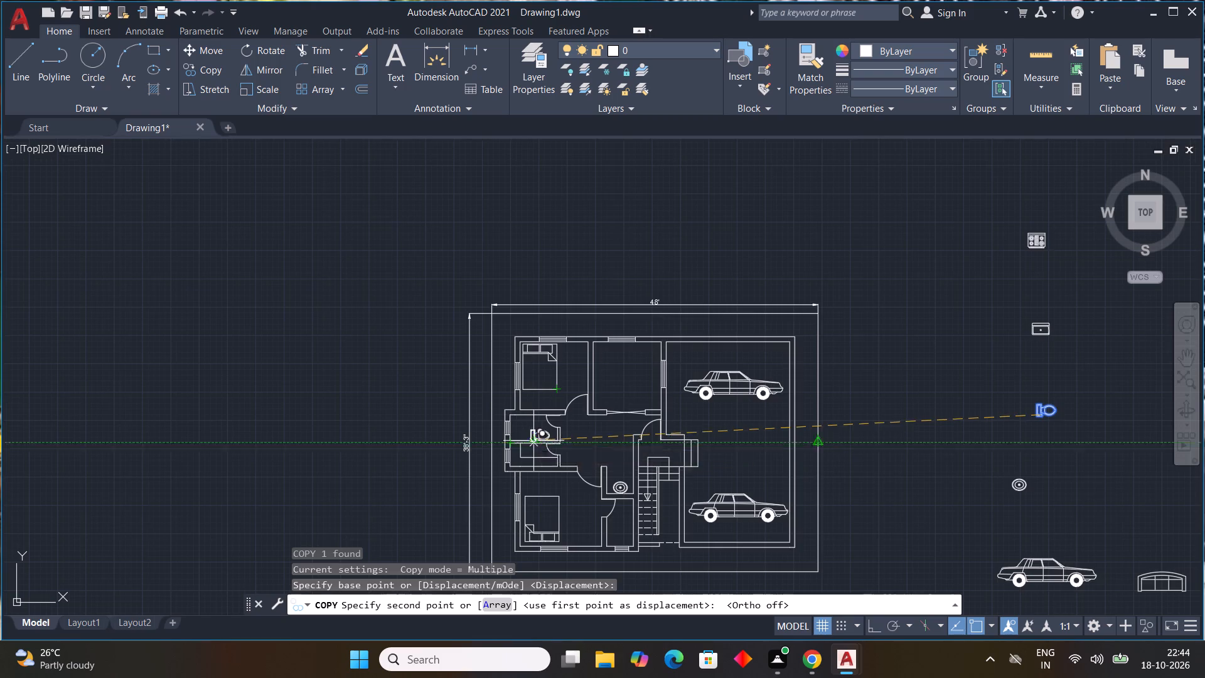
{"action": "scroll", "coordinate": [527, 435], "scroll_direction": "up", "scroll_amount": 2}
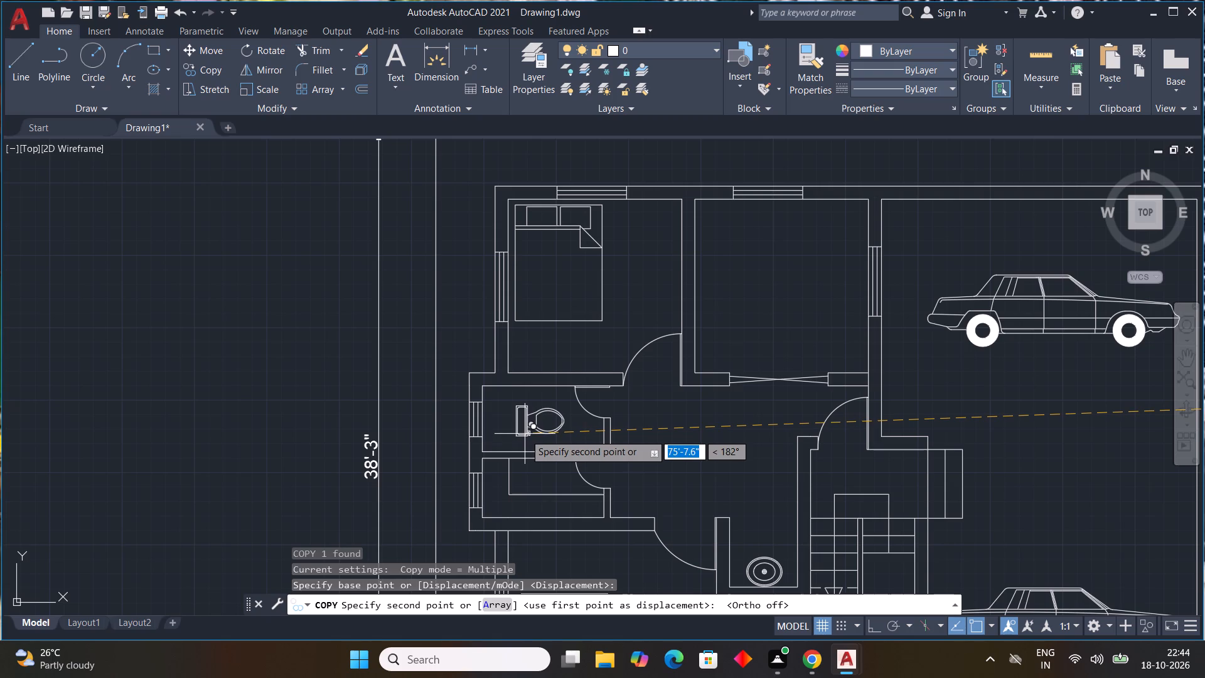
{"action": "scroll", "coordinate": [500, 412], "scroll_direction": "up", "scroll_amount": 2}
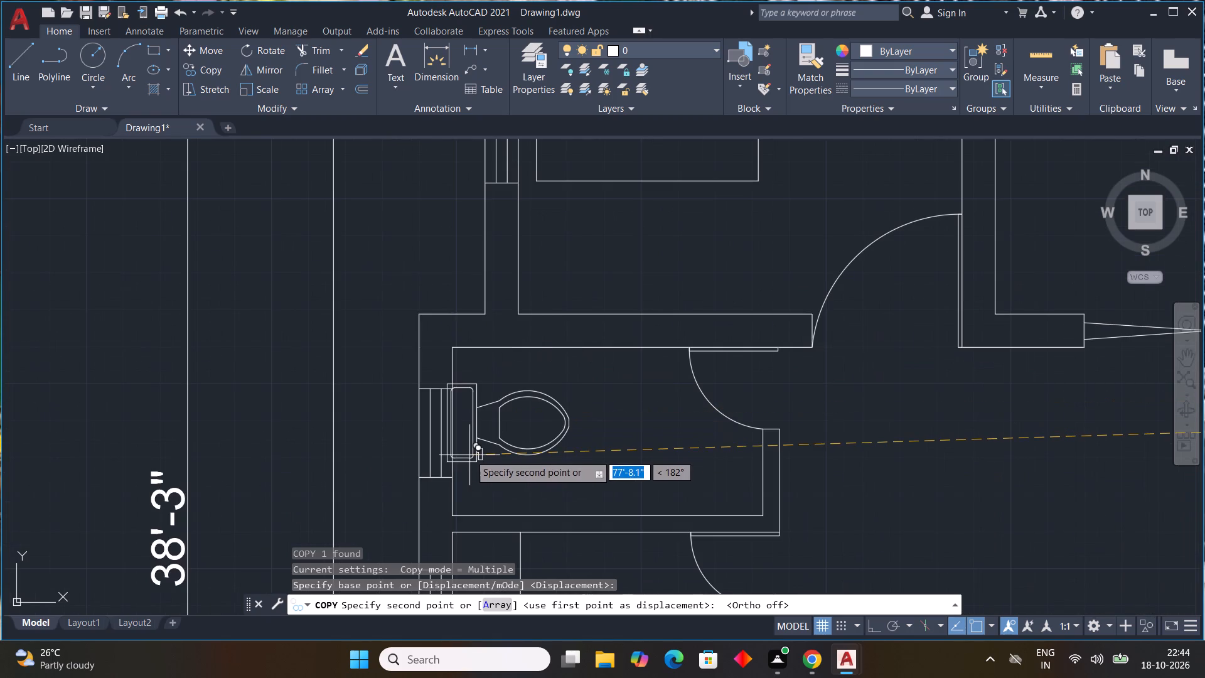
{"action": "left_click_drag", "start_coordinate": [476, 469], "coordinate": [482, 469]}
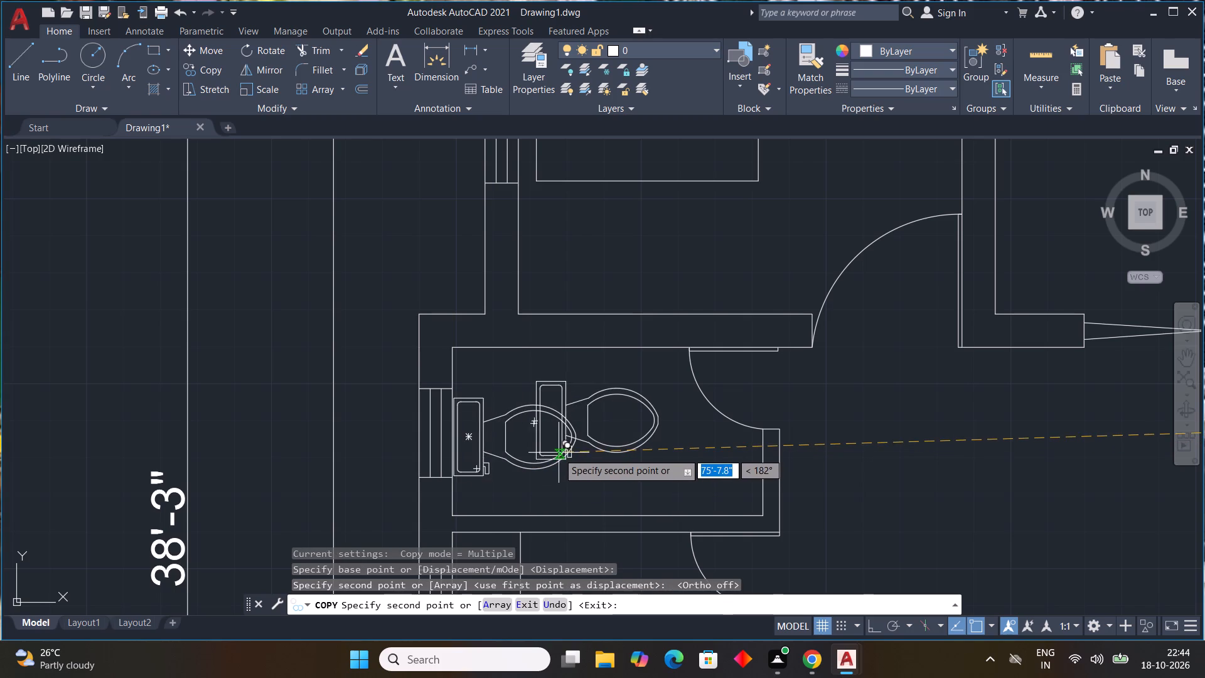
{"action": "key", "text": "Escape"}
Rotate the source toilet block outside the plan 90° counterclockwise so its bowl faces north.
{"action": "scroll", "coordinate": [470, 375], "scroll_direction": "down", "scroll_amount": 3}
{"action": "middle_click_drag", "start_coordinate": [566, 445], "coordinate": [395, 385]}
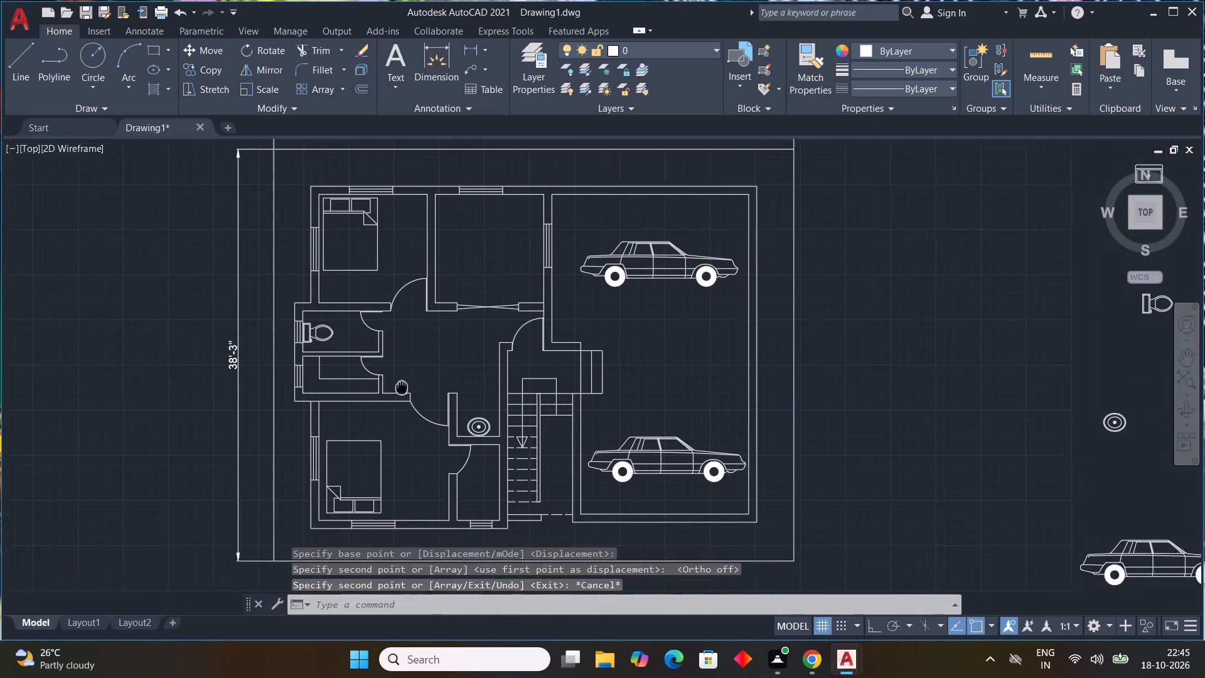
{"action": "middle_click_drag", "start_coordinate": [395, 385], "coordinate": [292, 357]}
{"action": "scroll", "coordinate": [621, 388], "scroll_direction": "down", "scroll_amount": 2}
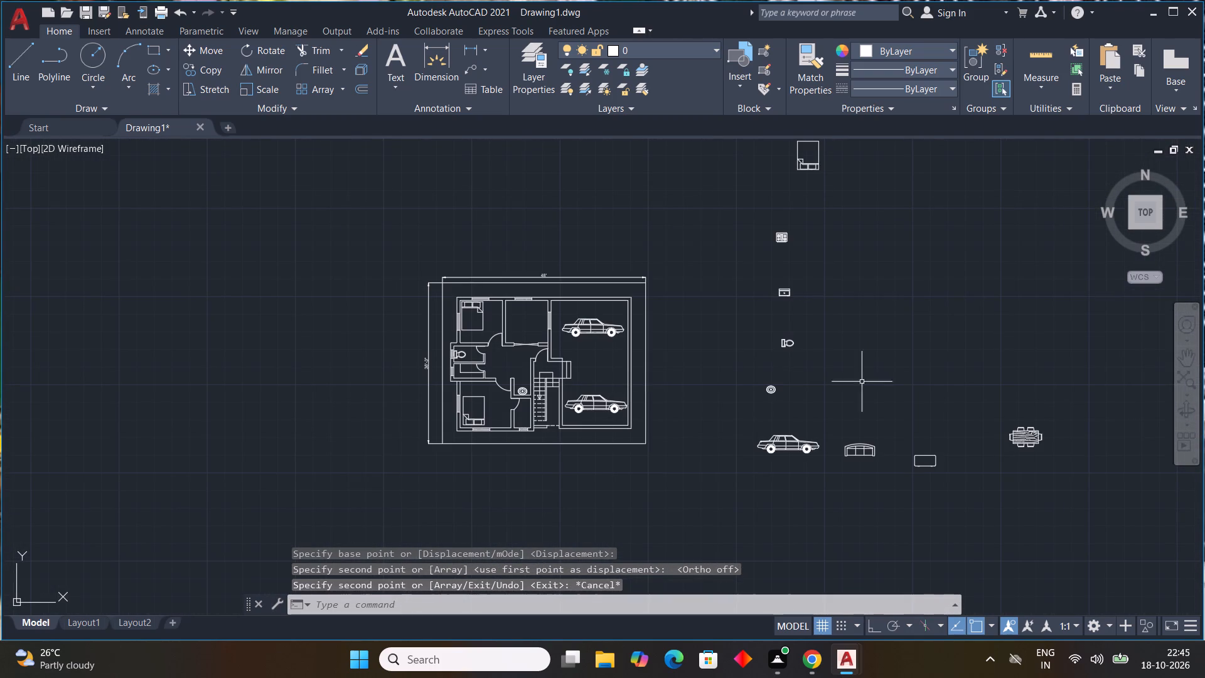
{"action": "scroll", "coordinate": [798, 340], "scroll_direction": "up", "scroll_amount": 3}
{"action": "left_click", "coordinate": [796, 338]}
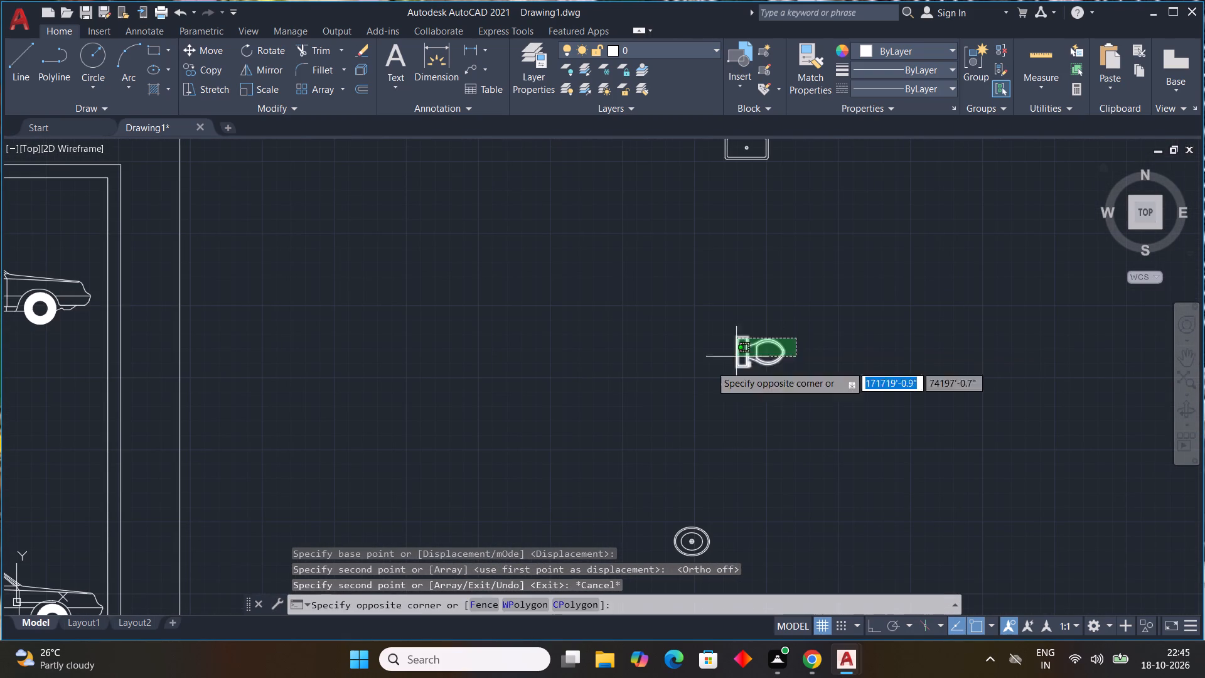
{"action": "left_click", "coordinate": [687, 382]}
{"action": "type", "text": "RO"}
{"action": "key", "text": "space"}
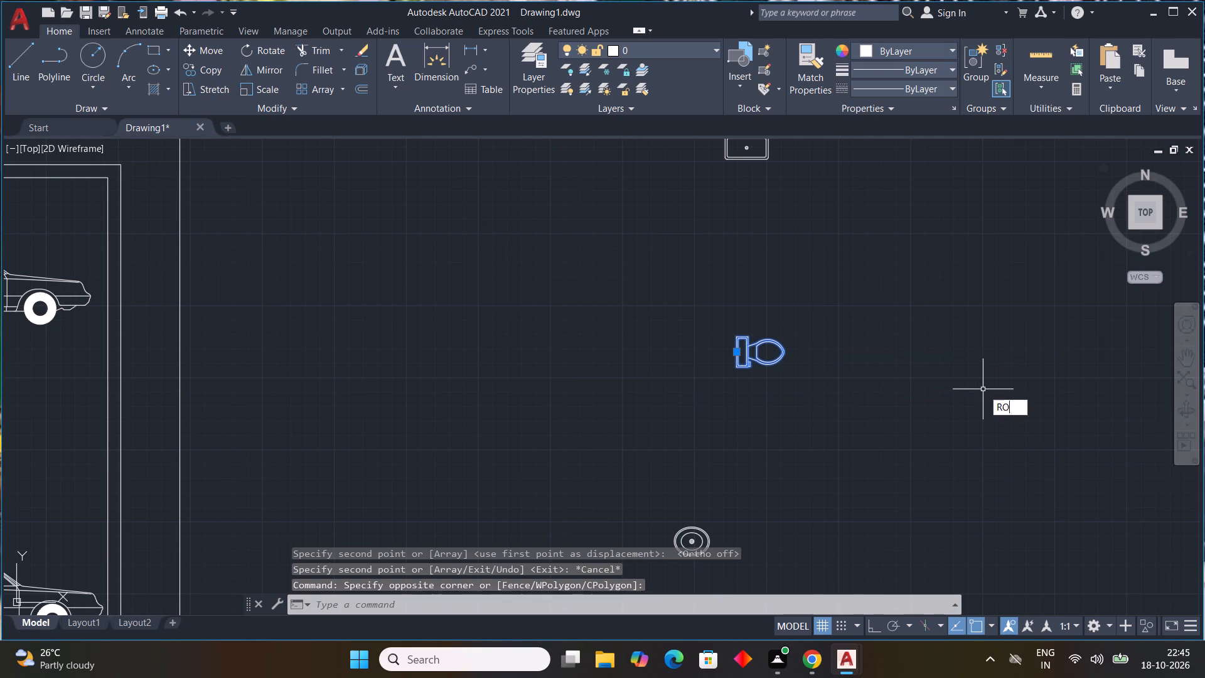
{"action": "left_click_drag", "start_coordinate": [741, 370], "coordinate": [747, 375]}
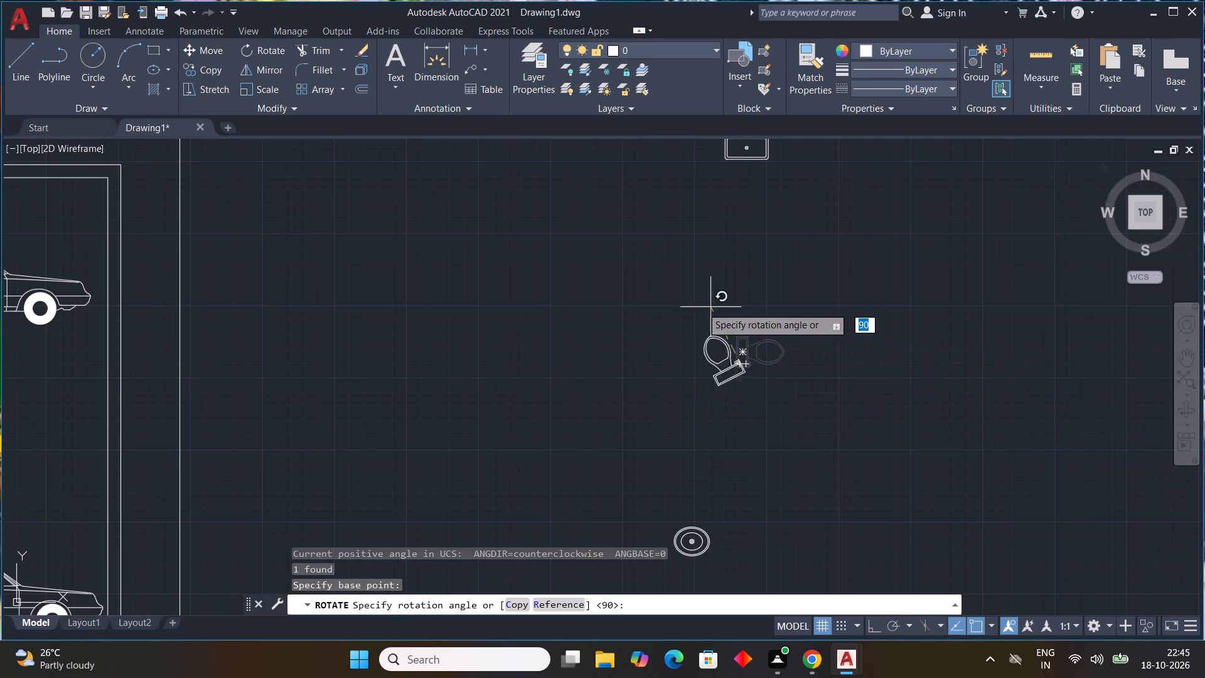
{"action": "key", "text": "F8"}
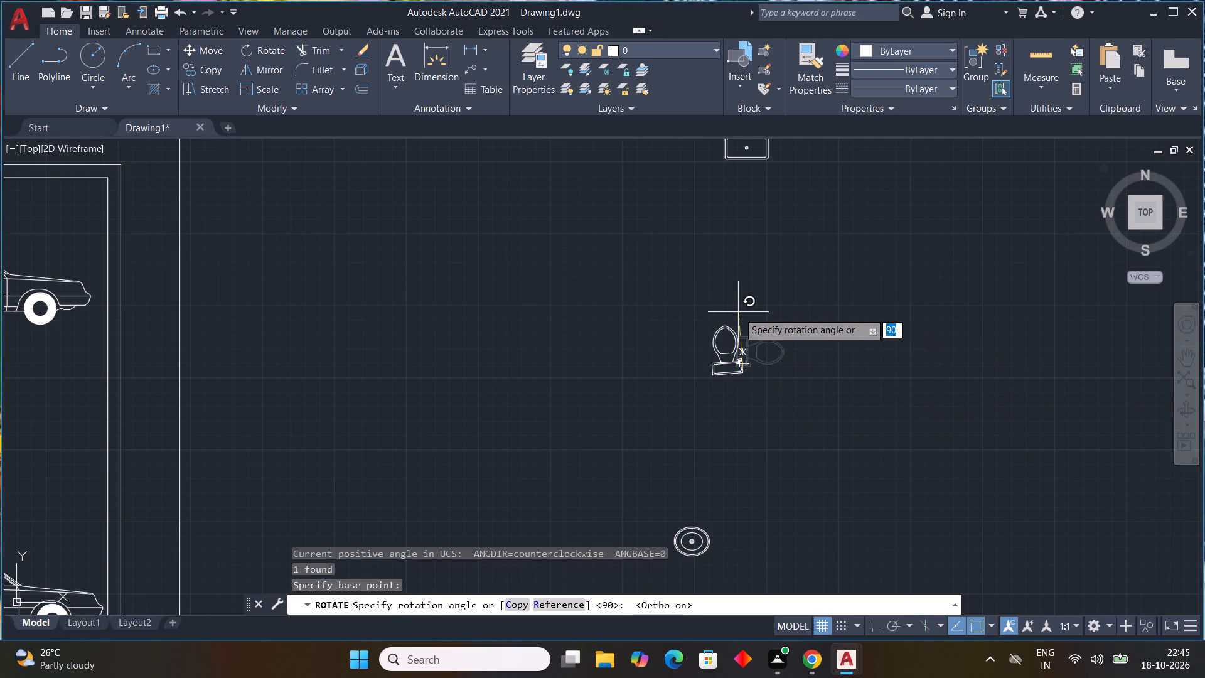
{"action": "left_click", "coordinate": [738, 312]}
Copy the rotated toilet block into the small room south of the washbasin nook, with its tank against the south wall by the window.
{"action": "left_click", "coordinate": [752, 305]}
{"action": "left_click", "coordinate": [696, 401]}
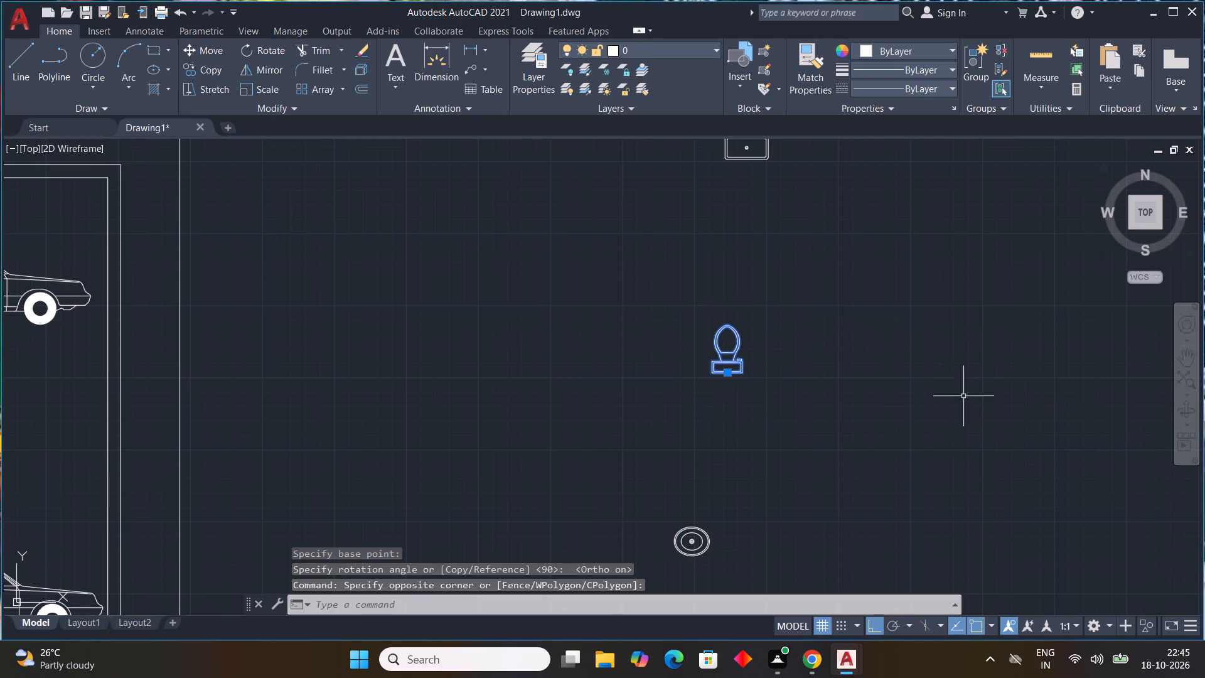
{"action": "key", "text": "c"}
{"action": "key", "text": "o"}
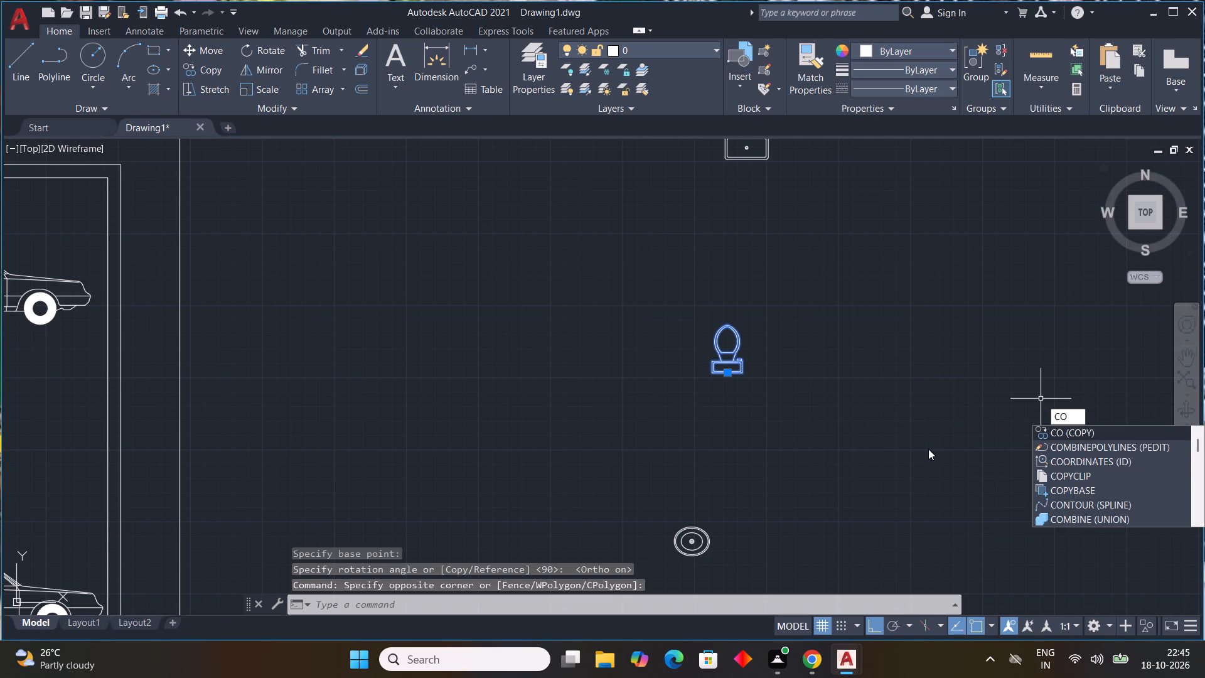
{"action": "key", "text": "space"}
{"action": "left_click", "coordinate": [731, 375]}
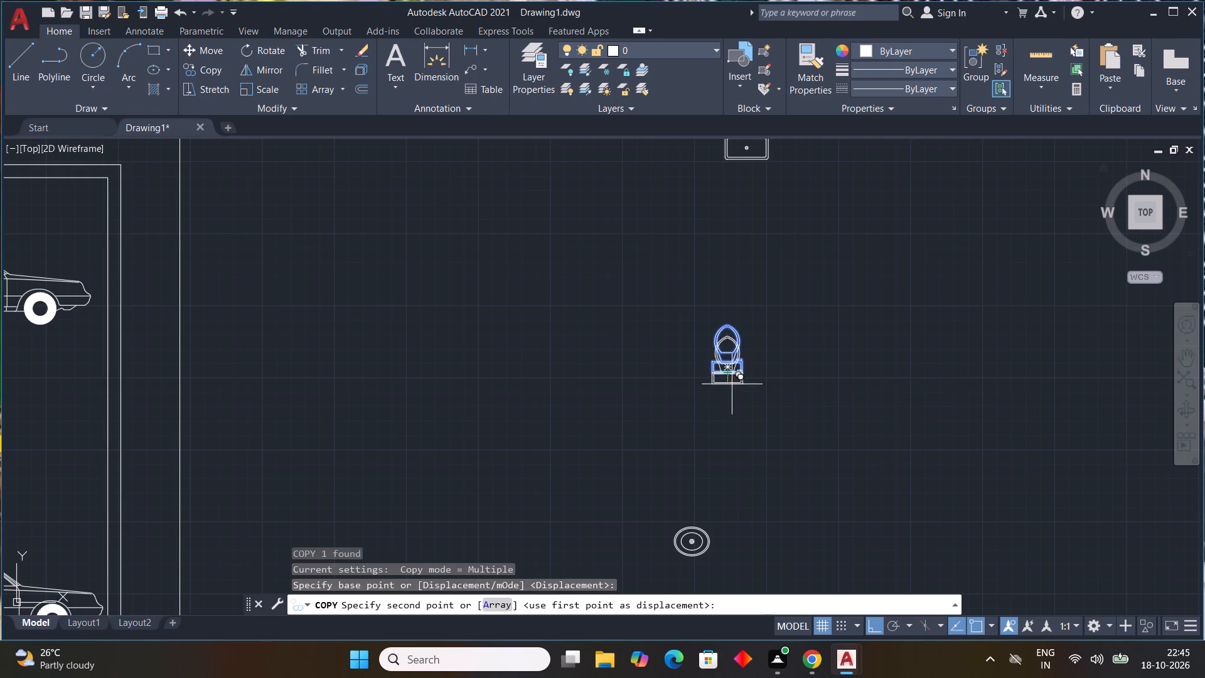
{"action": "scroll", "coordinate": [702, 473], "scroll_direction": "down", "scroll_amount": 2}
{"action": "middle_click_drag", "start_coordinate": [712, 461], "coordinate": [781, 417]}
{"action": "key", "text": "F8"}
{"action": "scroll", "coordinate": [517, 517], "scroll_direction": "up", "scroll_amount": 1}
{"action": "middle_click_drag", "start_coordinate": [521, 514], "coordinate": [1068, 362]}
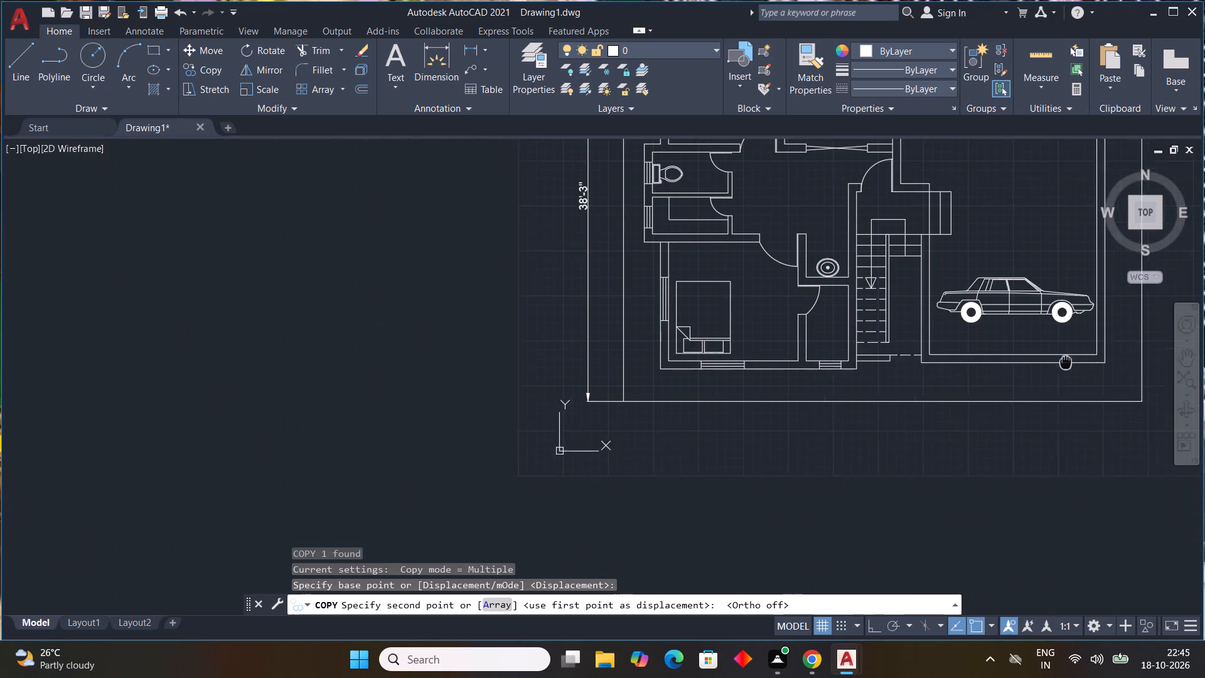
{"action": "middle_click_drag", "start_coordinate": [1068, 362], "coordinate": [1075, 360]}
{"action": "scroll", "coordinate": [839, 354], "scroll_direction": "up", "scroll_amount": 3}
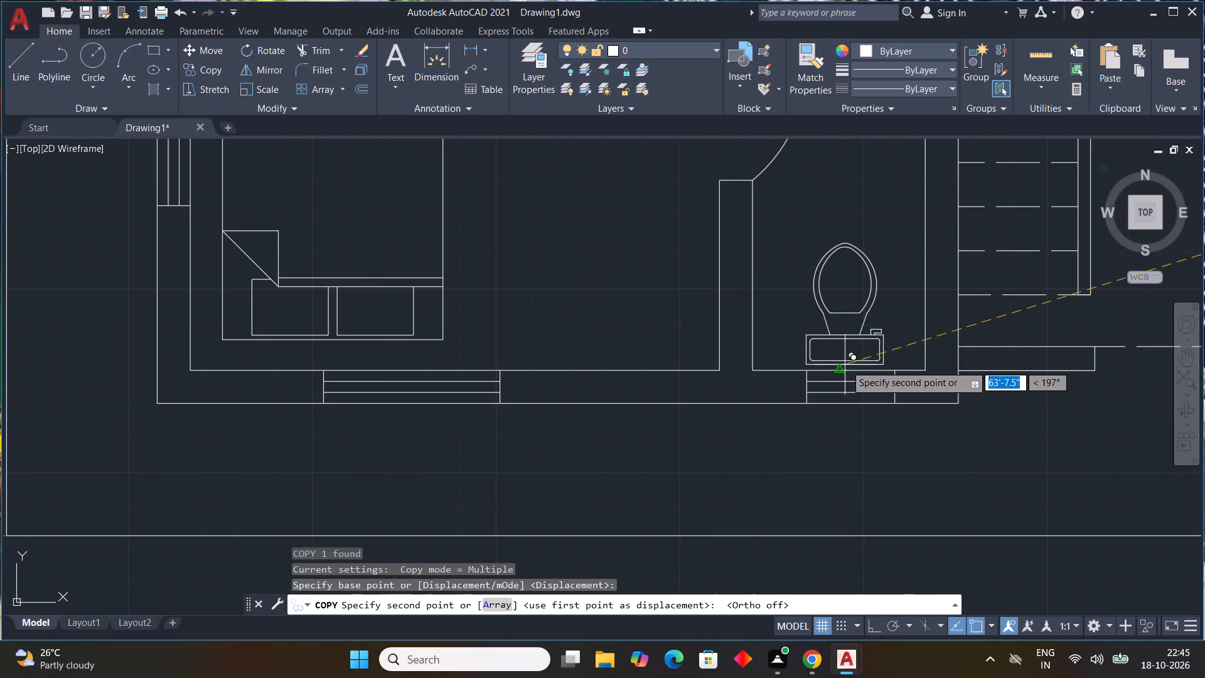
{"action": "left_click", "coordinate": [846, 365]}
{"action": "key", "text": "Escape"}
{"action": "key", "text": "Escape"}
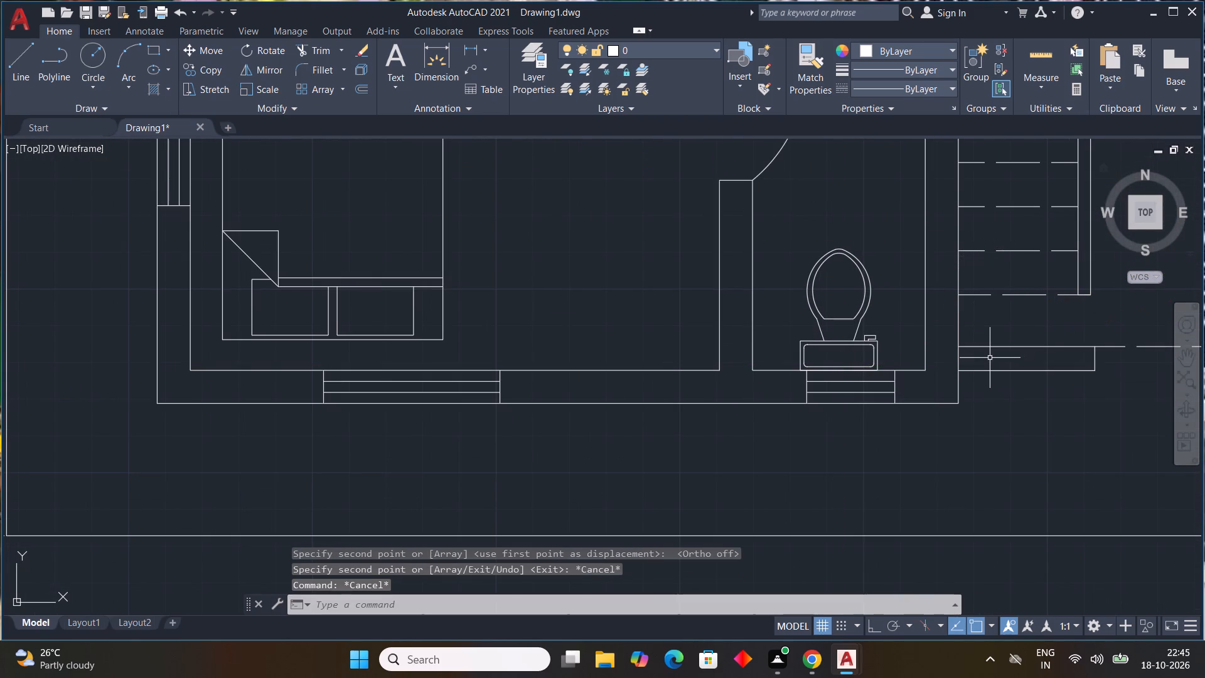
Copy the three-seat sofa block into the north middle room, just below its north window and facing south.
{"action": "scroll", "coordinate": [990, 358], "scroll_direction": "down", "scroll_amount": 2}
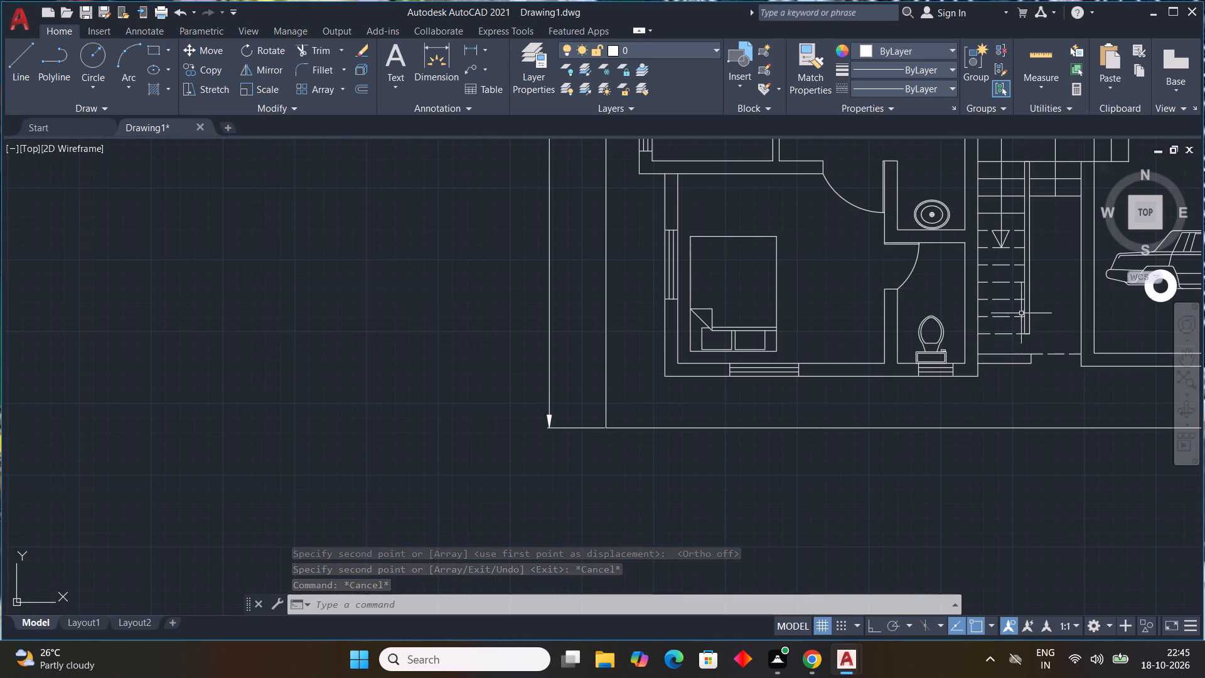
{"action": "middle_click_drag", "start_coordinate": [1015, 314], "coordinate": [675, 480]}
{"action": "scroll", "coordinate": [1015, 314], "scroll_direction": "down", "scroll_amount": 1}
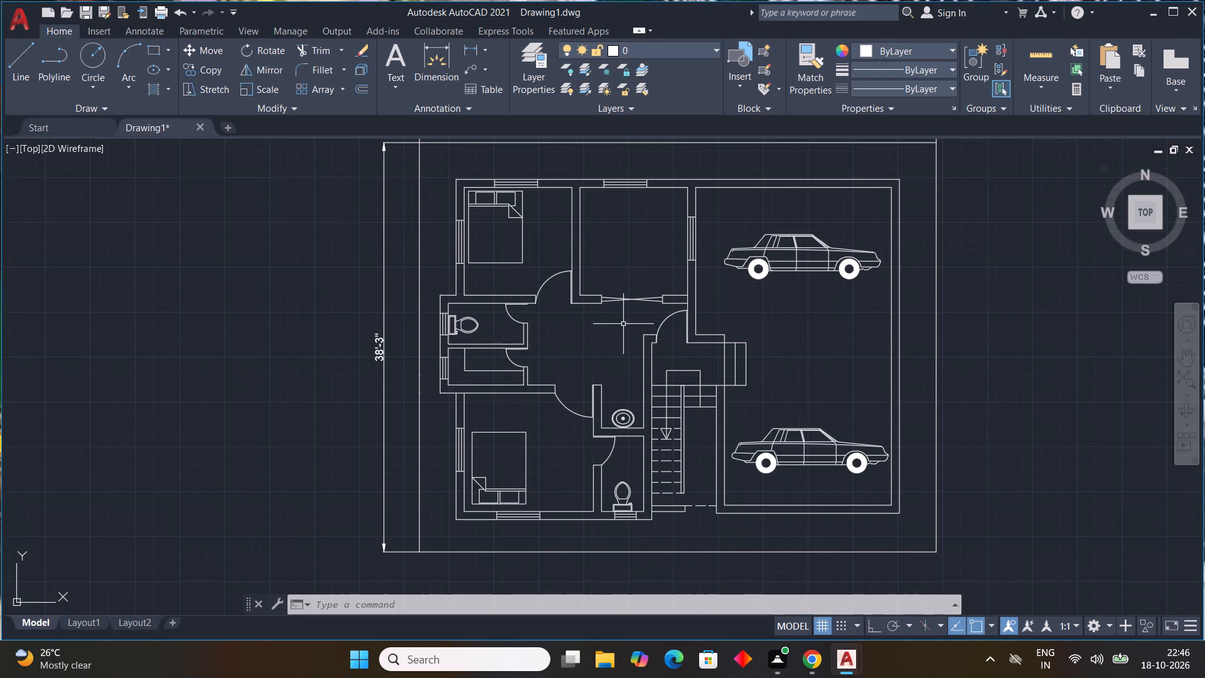
{"action": "middle_click_drag", "start_coordinate": [623, 324], "coordinate": [565, 286]}
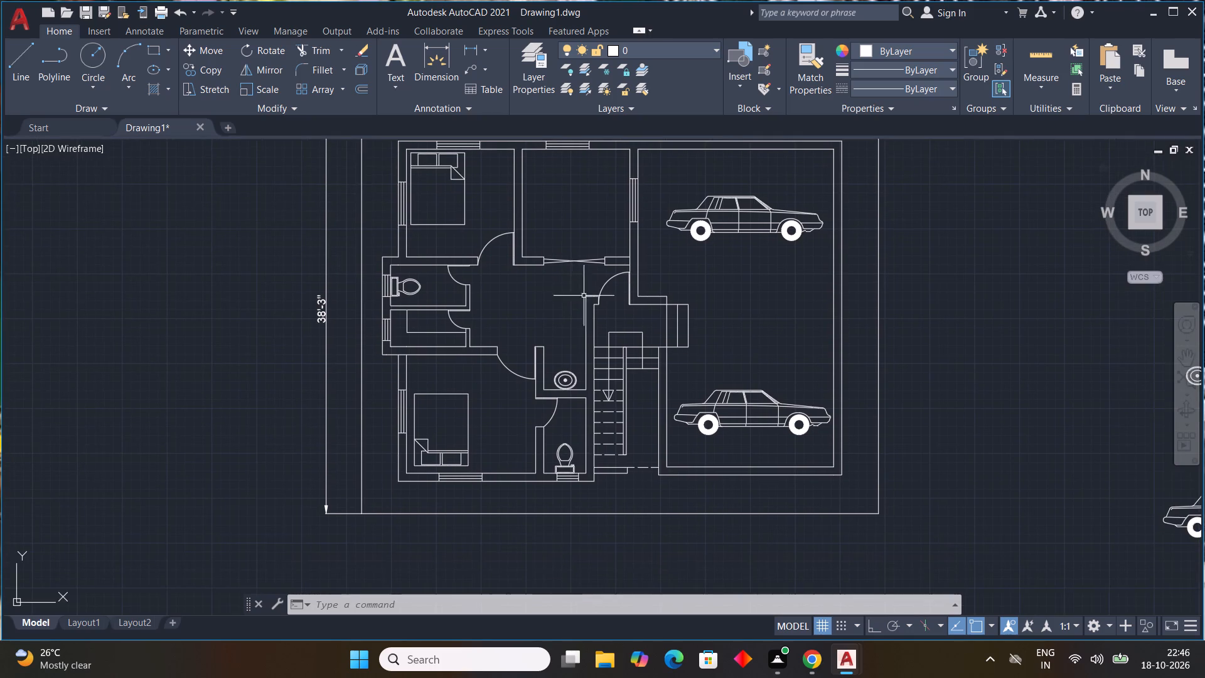
{"action": "scroll", "coordinate": [592, 299], "scroll_direction": "down", "scroll_amount": 3}
{"action": "scroll", "coordinate": [802, 348], "scroll_direction": "up", "scroll_amount": 3}
{"action": "left_click_drag", "start_coordinate": [804, 348], "coordinate": [796, 389]}
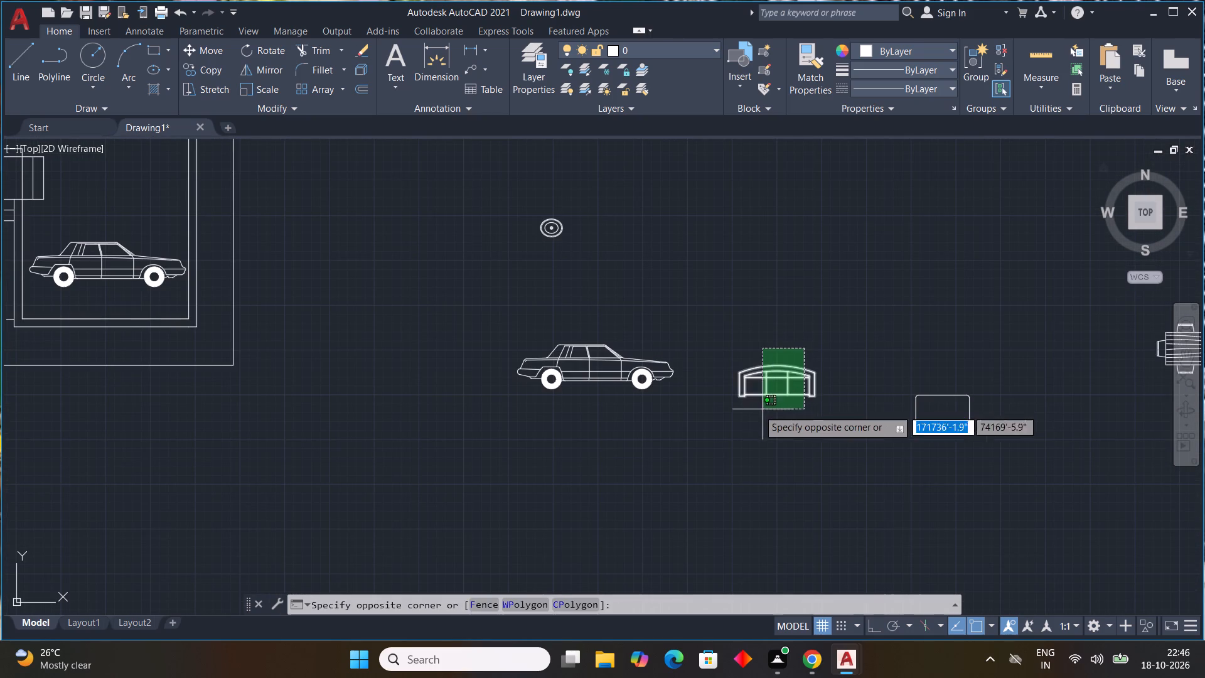
{"action": "left_click", "coordinate": [737, 414]}
{"action": "type", "text": "CO"}
{"action": "key", "text": "space"}
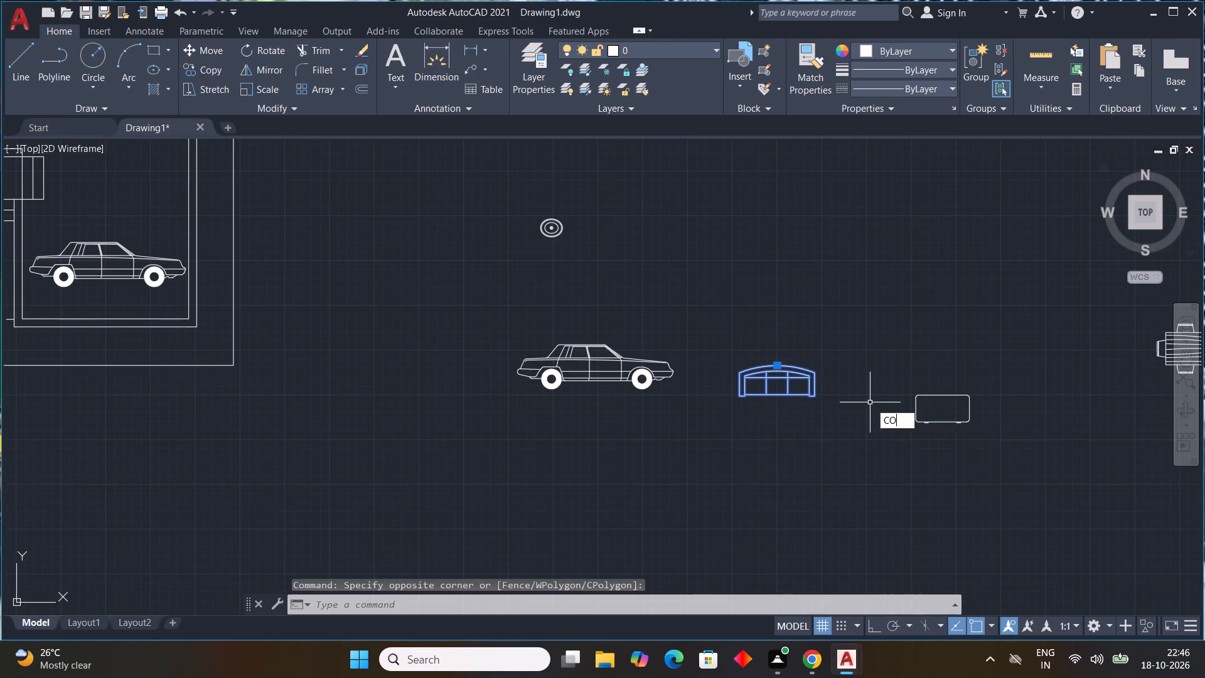
{"action": "left_click", "coordinate": [739, 399]}
{"action": "middle_click_drag", "start_coordinate": [596, 295], "coordinate": [835, 406]}
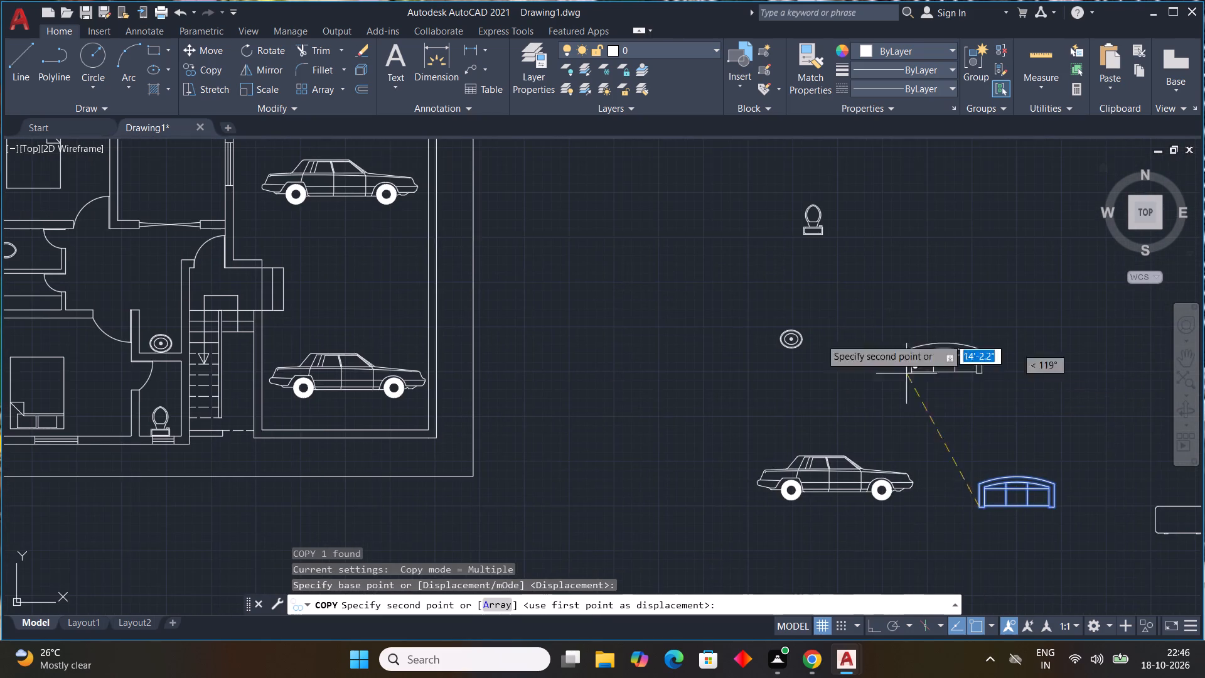
{"action": "middle_click_drag", "start_coordinate": [582, 291], "coordinate": [771, 435]}
{"action": "scroll", "coordinate": [326, 286], "scroll_direction": "up", "scroll_amount": 2}
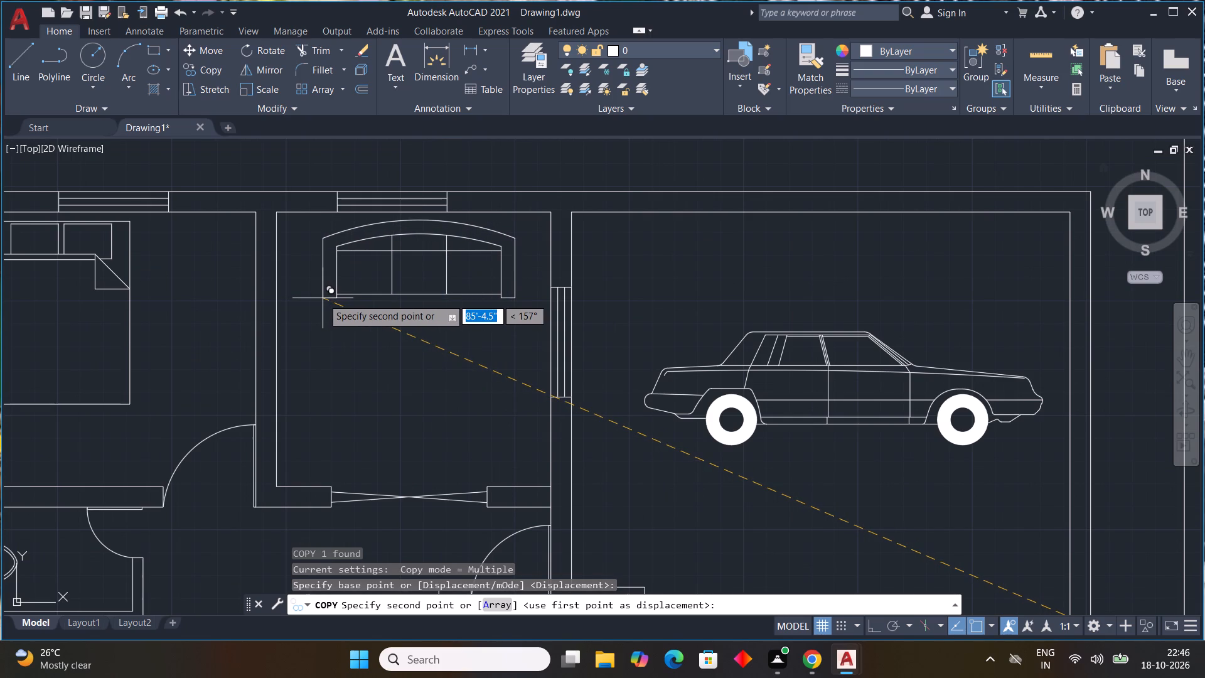
{"action": "left_click", "coordinate": [323, 298]}
{"action": "key", "text": "Escape"}
Set the X and Y scale of the copied sofa in the north middle room to 0.5.
{"action": "scroll", "coordinate": [663, 288], "scroll_direction": "down", "scroll_amount": 1}
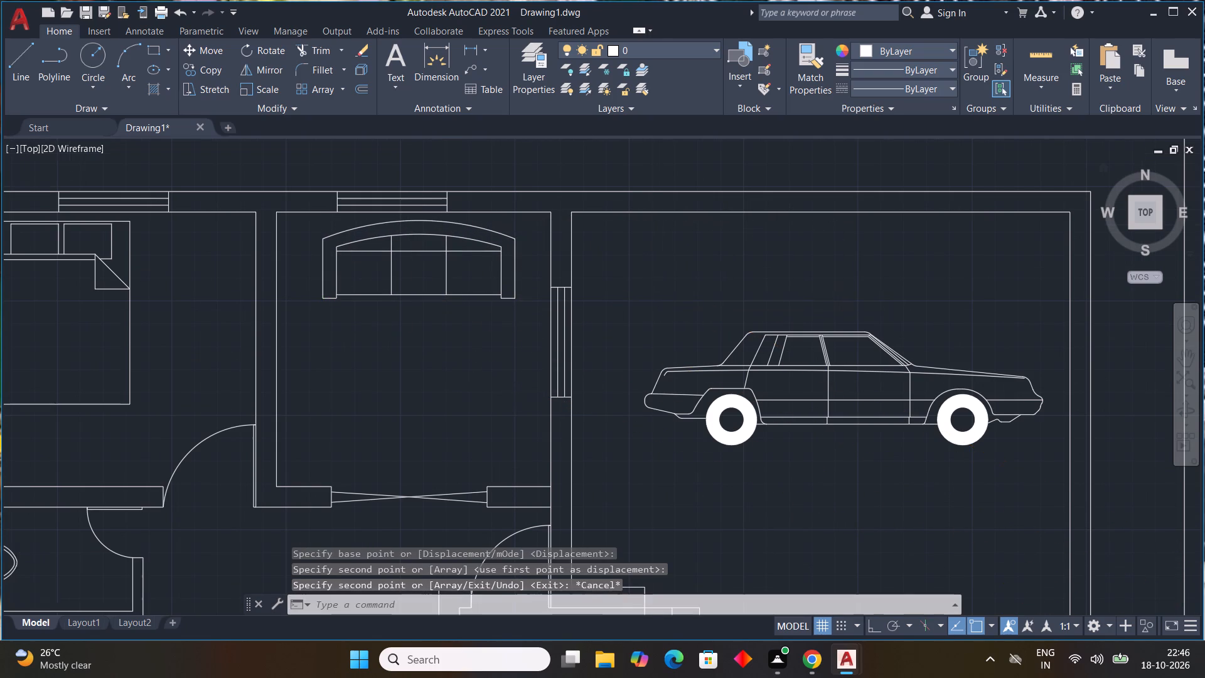
{"action": "scroll", "coordinate": [663, 288], "scroll_direction": "down", "scroll_amount": 2}
{"action": "scroll", "coordinate": [896, 339], "scroll_direction": "down", "scroll_amount": 1}
{"action": "middle_click_drag", "start_coordinate": [884, 331], "coordinate": [570, 208]}
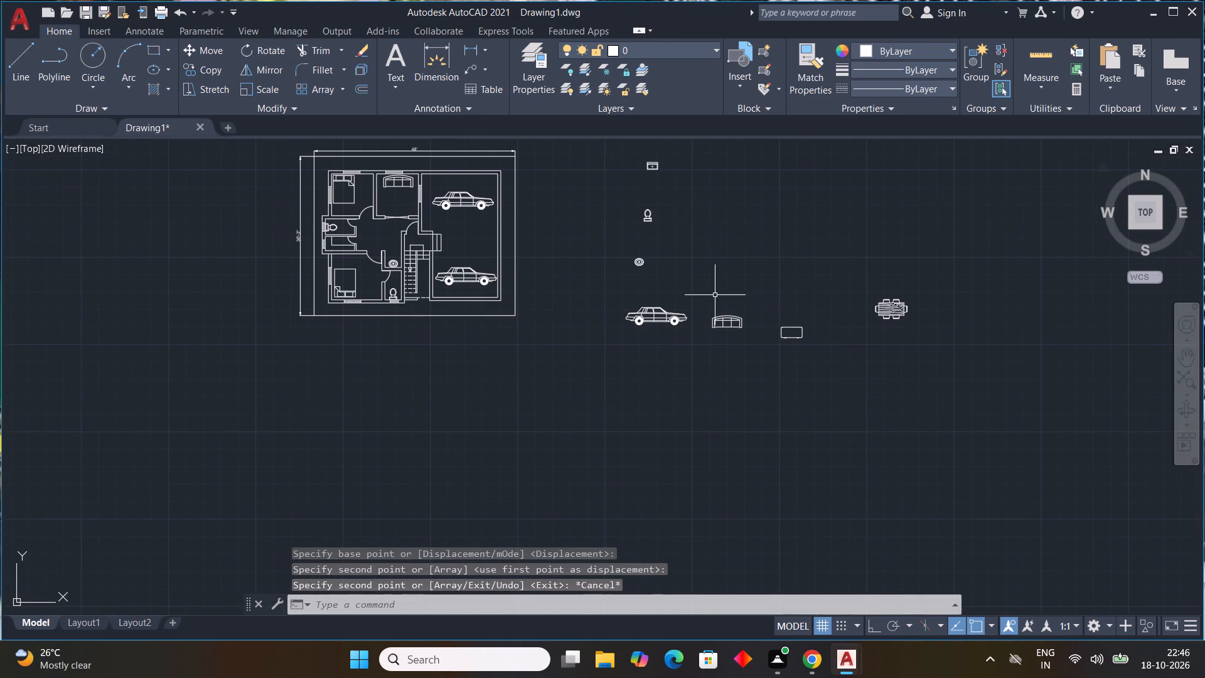
{"action": "left_click", "coordinate": [392, 186]}
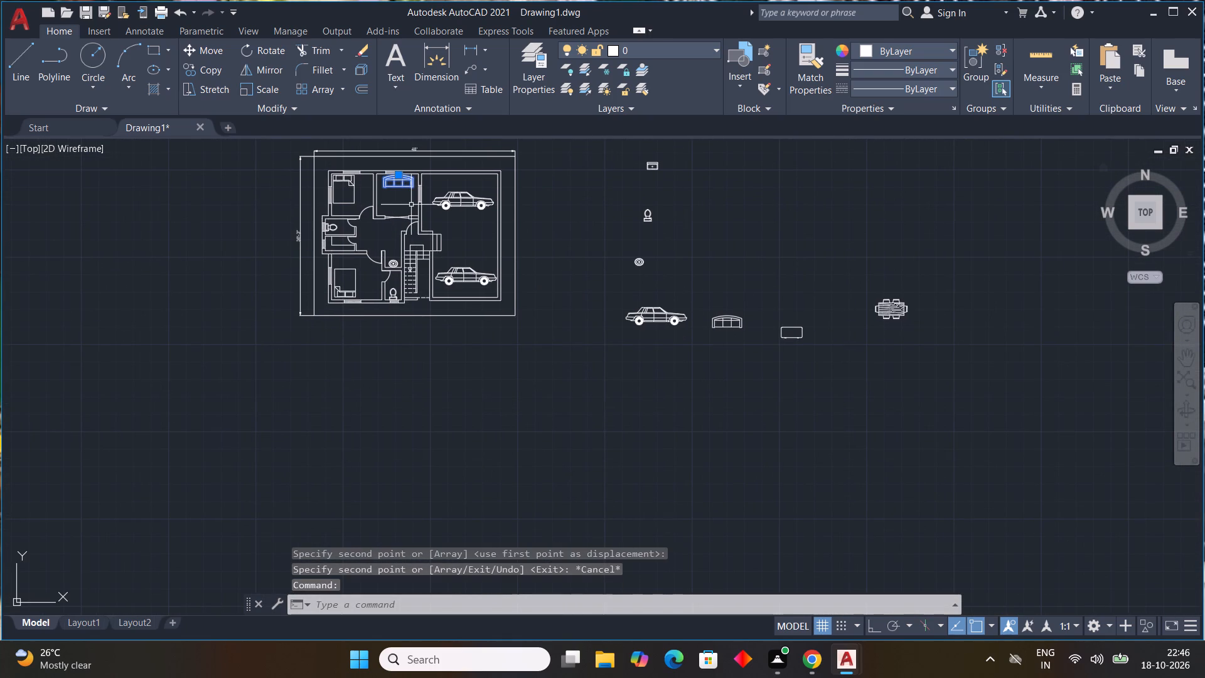
{"action": "right_click", "coordinate": [473, 249]}
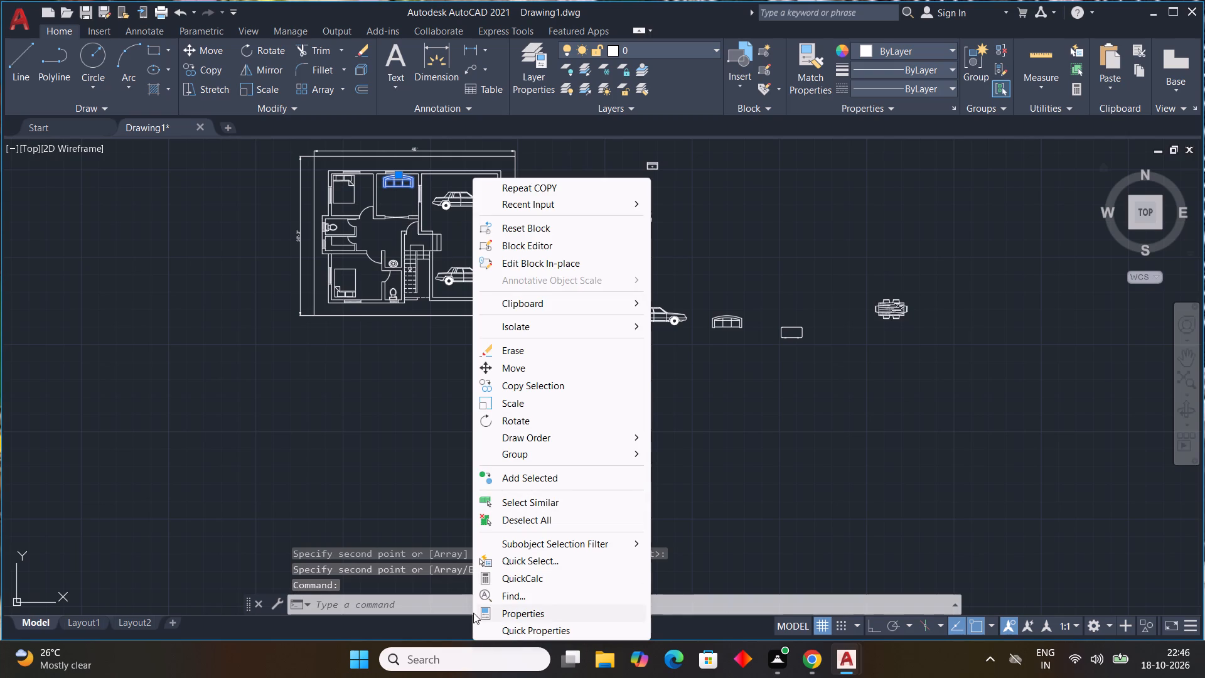
{"action": "left_click", "coordinate": [501, 607]}
{"action": "scroll", "coordinate": [107, 136], "scroll_direction": "down", "scroll_amount": 3}
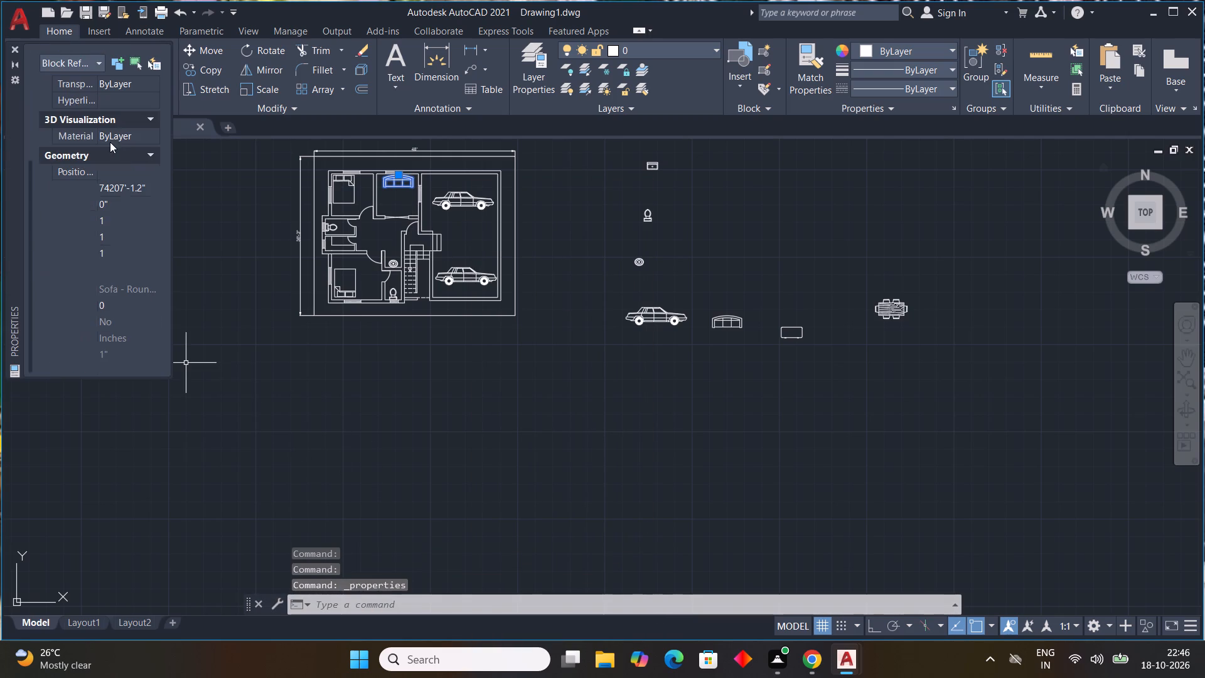
{"action": "left_click", "coordinate": [134, 220]}
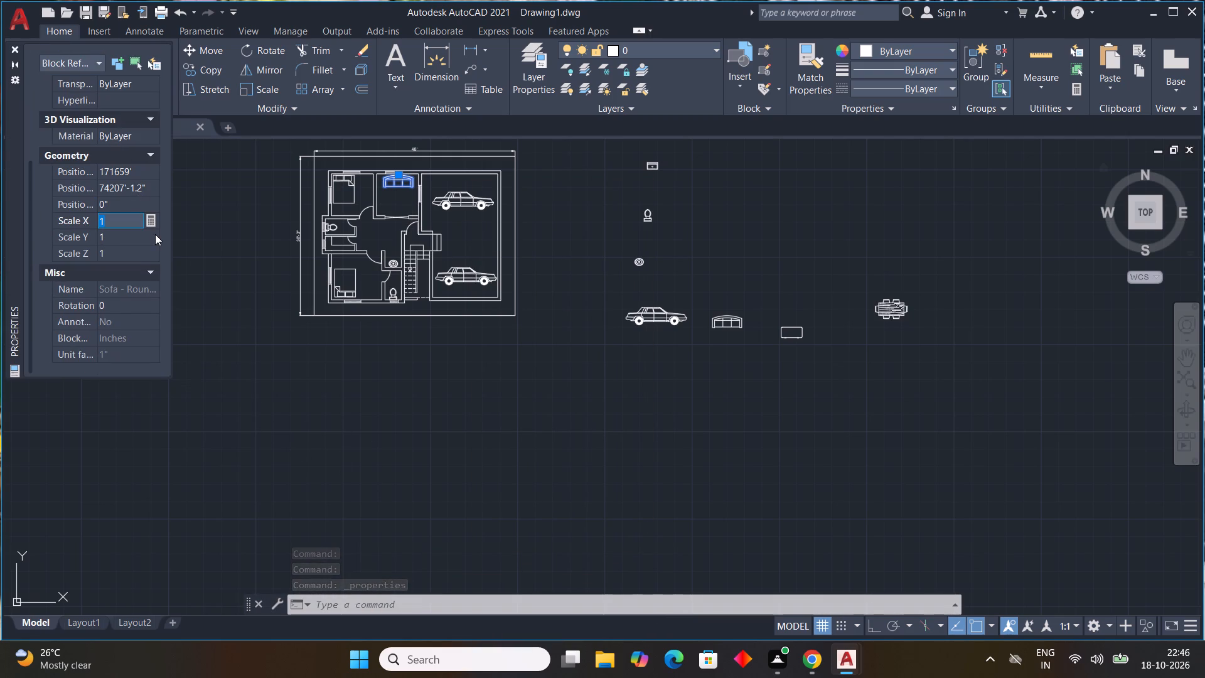
{"action": "key", "text": "o"}
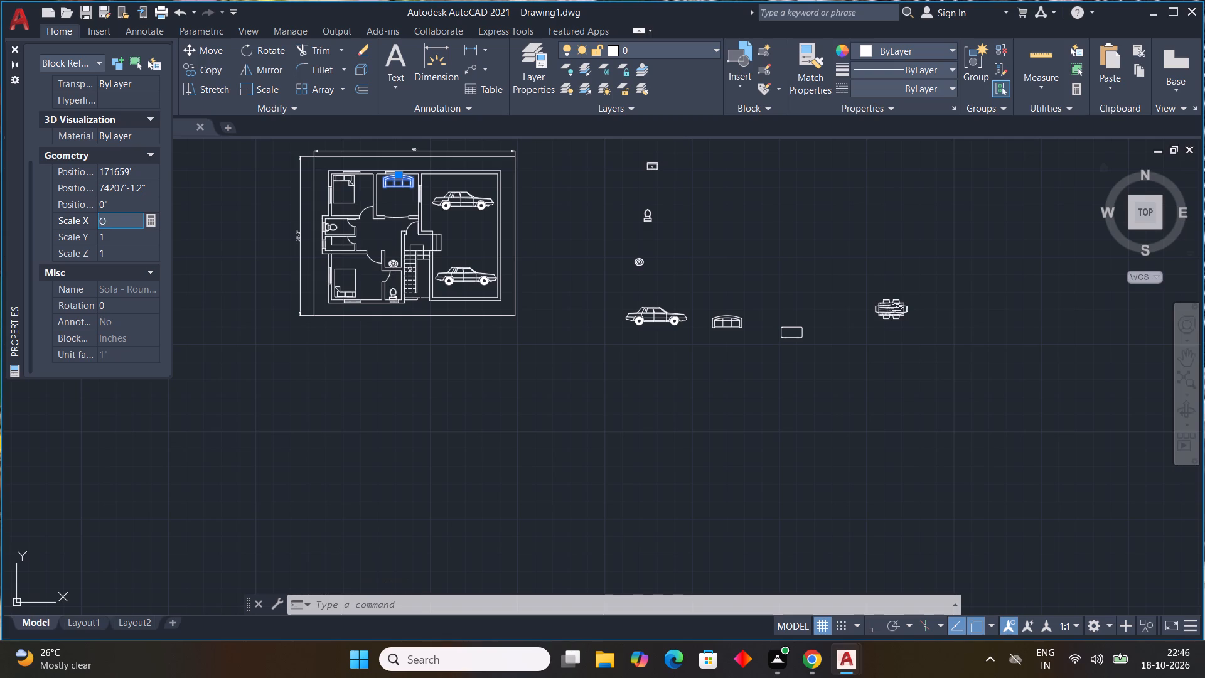
{"action": "type", "text": ".5"}
{"action": "key", "text": "space"}
{"action": "key", "text": "BackSpace"}
{"action": "key", "text": "BackSpace"}
{"action": "key", "text": "BackSpace"}
{"action": "key", "text": "BackSpace"}
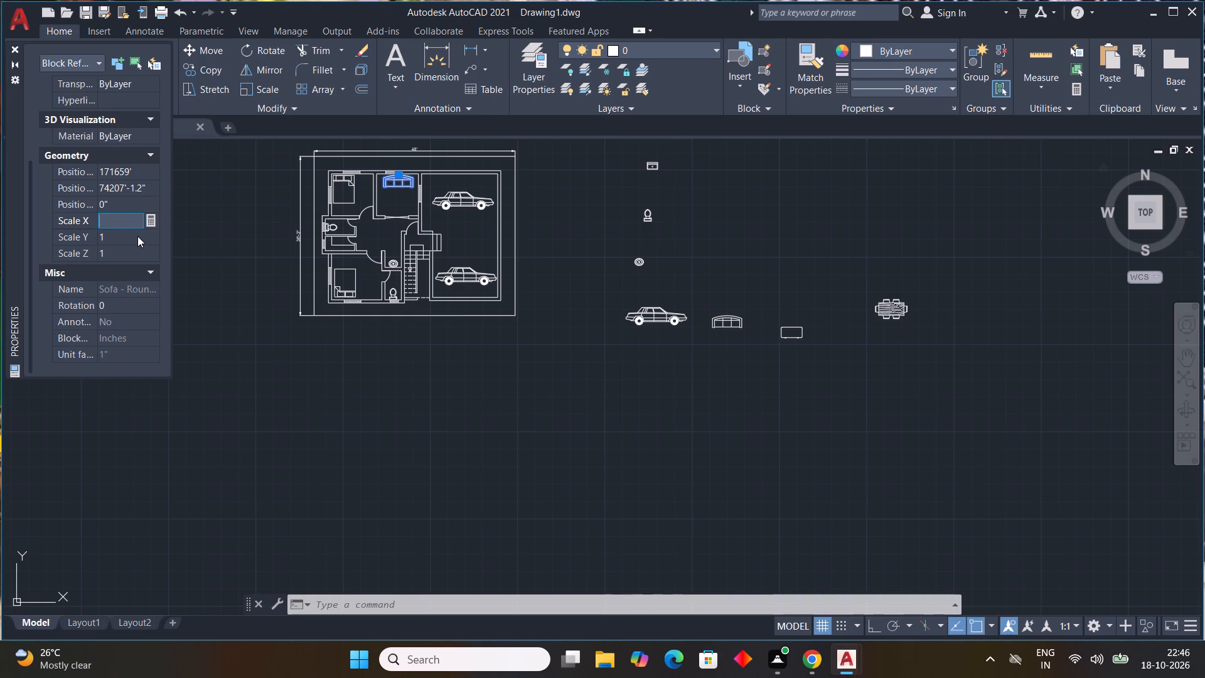
{"action": "key", "text": "o"}
{"action": "key", "text": "BackSpace"}
{"action": "key", "text": "0"}
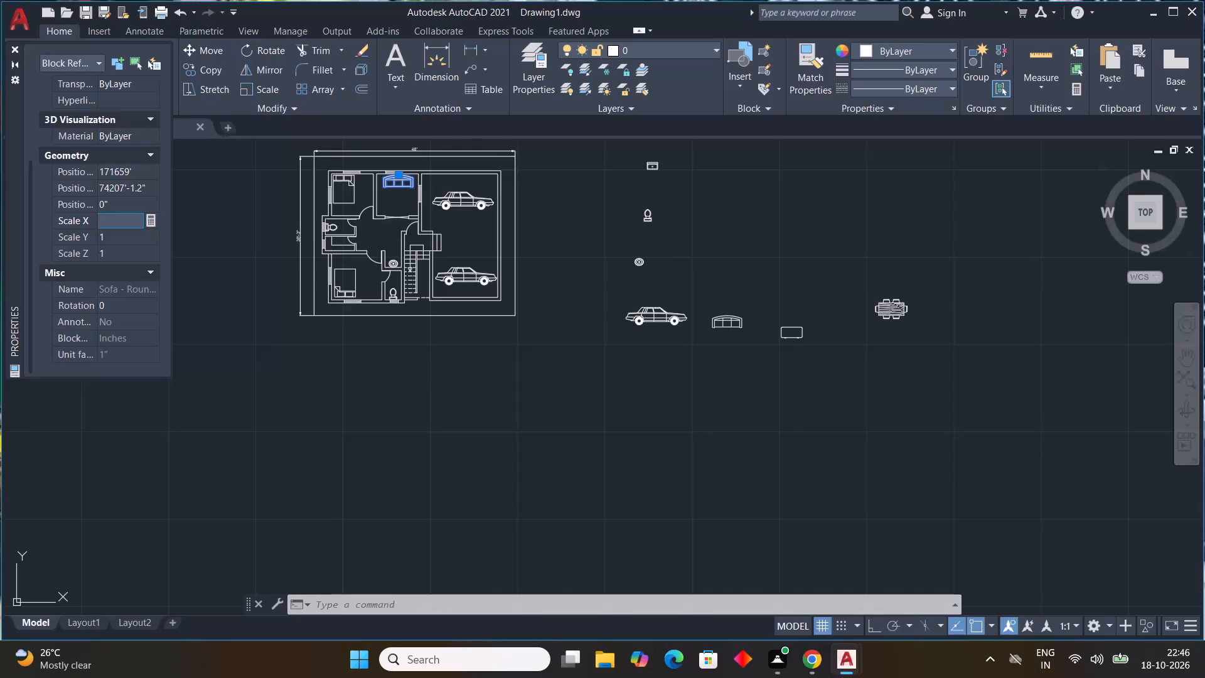
{"action": "type", "text": ".5"}
{"action": "key", "text": "Return"}
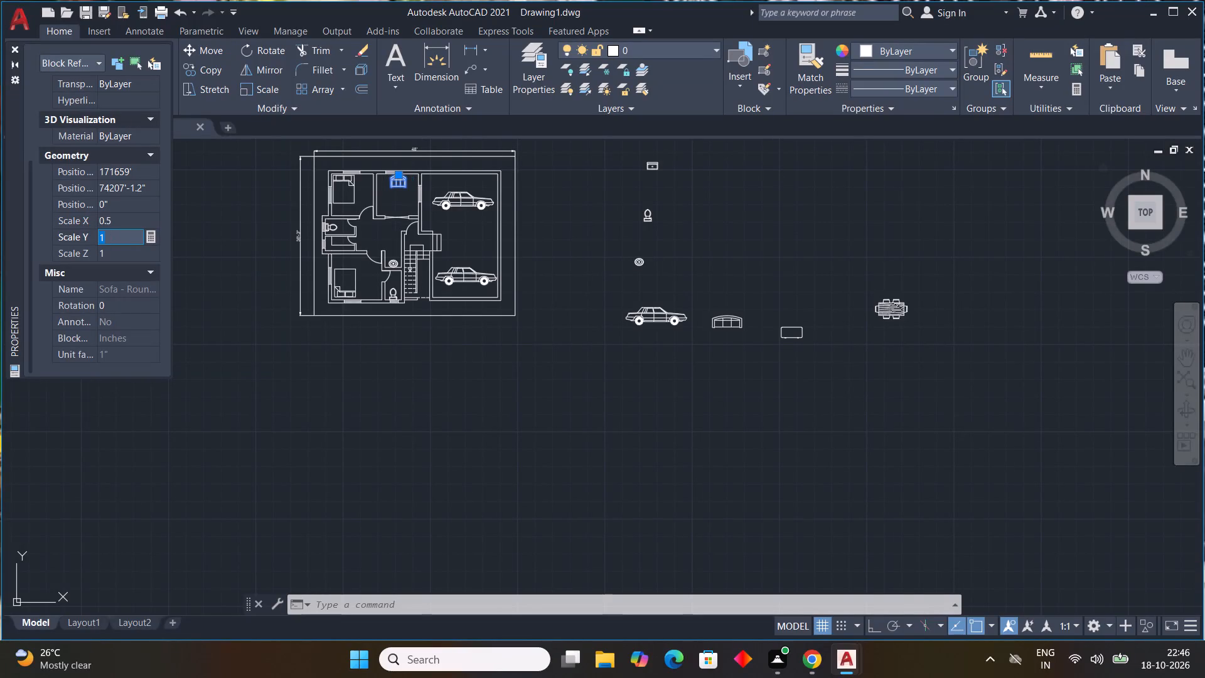
{"action": "type", "text": "0.5"}
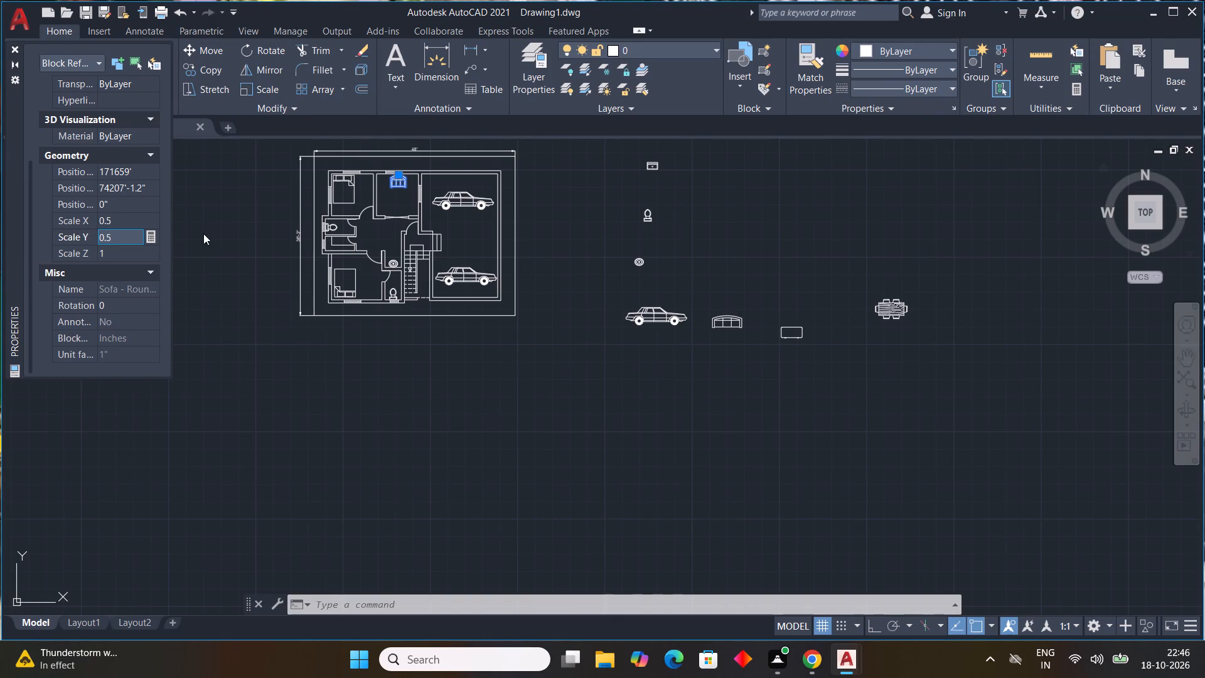
{"action": "left_click", "coordinate": [203, 234]}
{"action": "key", "text": "Escape"}
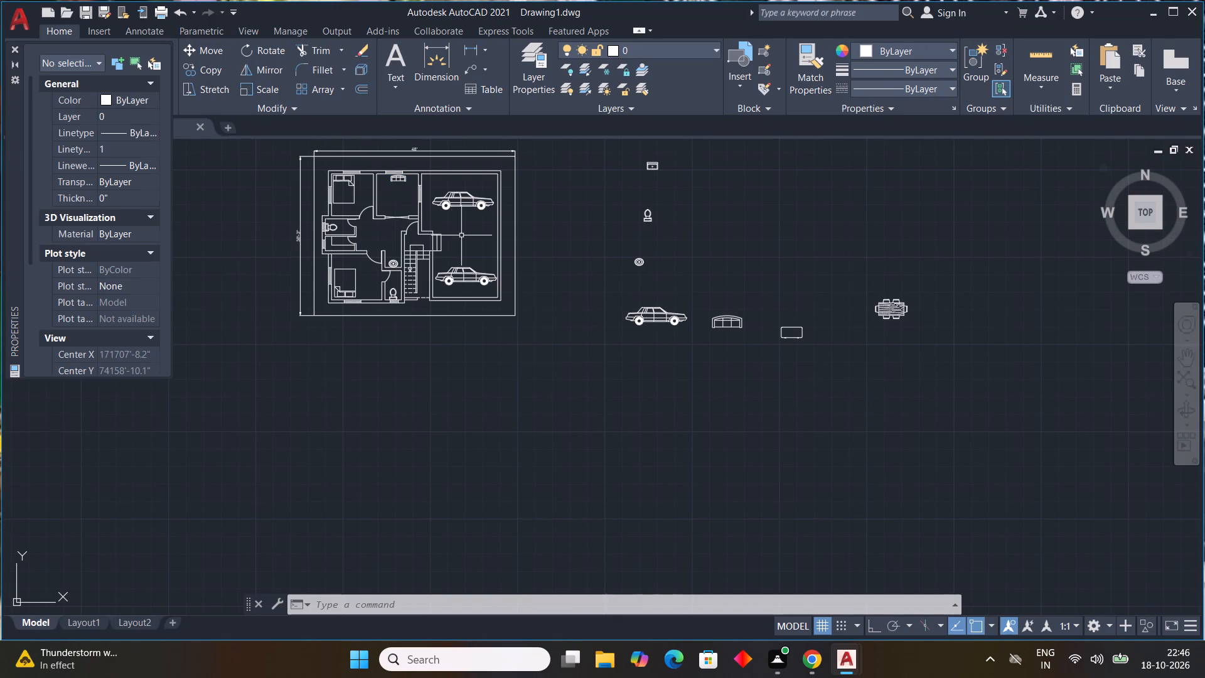
Set the X and Y scale of the sofa below the north middle room's window to 0.7.
{"action": "scroll", "coordinate": [388, 198], "scroll_direction": "up", "scroll_amount": 3}
{"action": "middle_click_drag", "start_coordinate": [401, 200], "coordinate": [391, 294]}
{"action": "middle_click", "coordinate": [391, 294]}
{"action": "scroll", "coordinate": [427, 223], "scroll_direction": "up", "scroll_amount": 1}
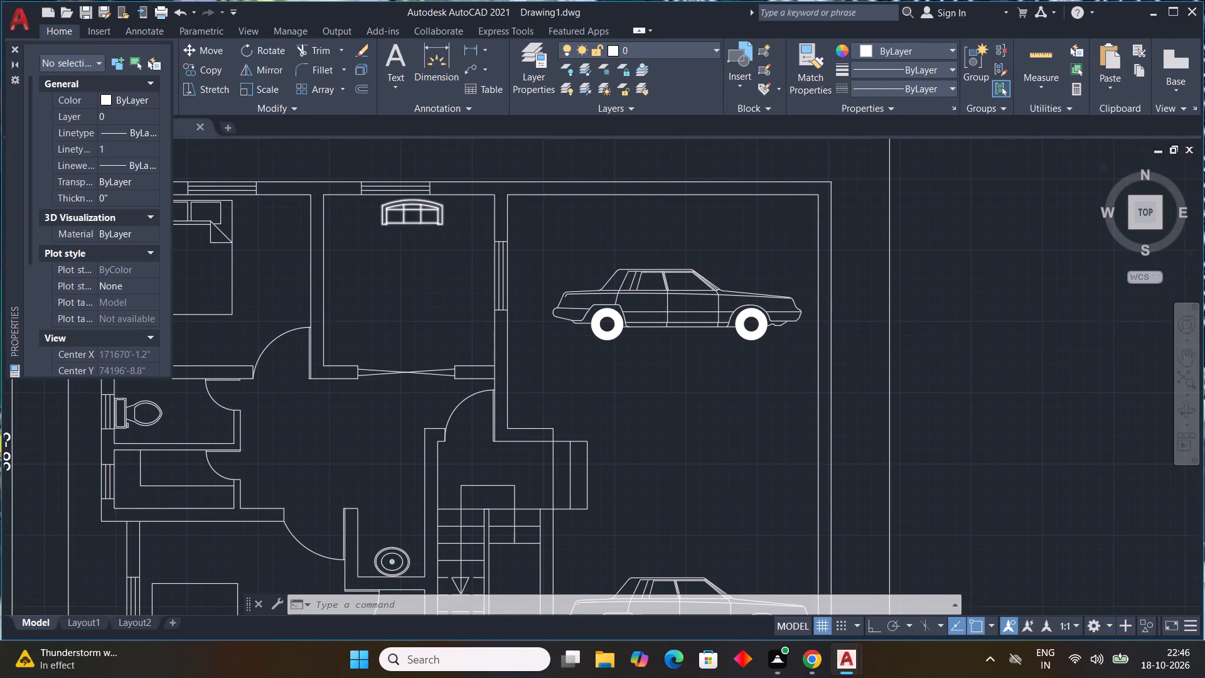
{"action": "scroll", "coordinate": [427, 223], "scroll_direction": "down", "scroll_amount": 2}
{"action": "middle_click_drag", "start_coordinate": [467, 266], "coordinate": [395, 235]}
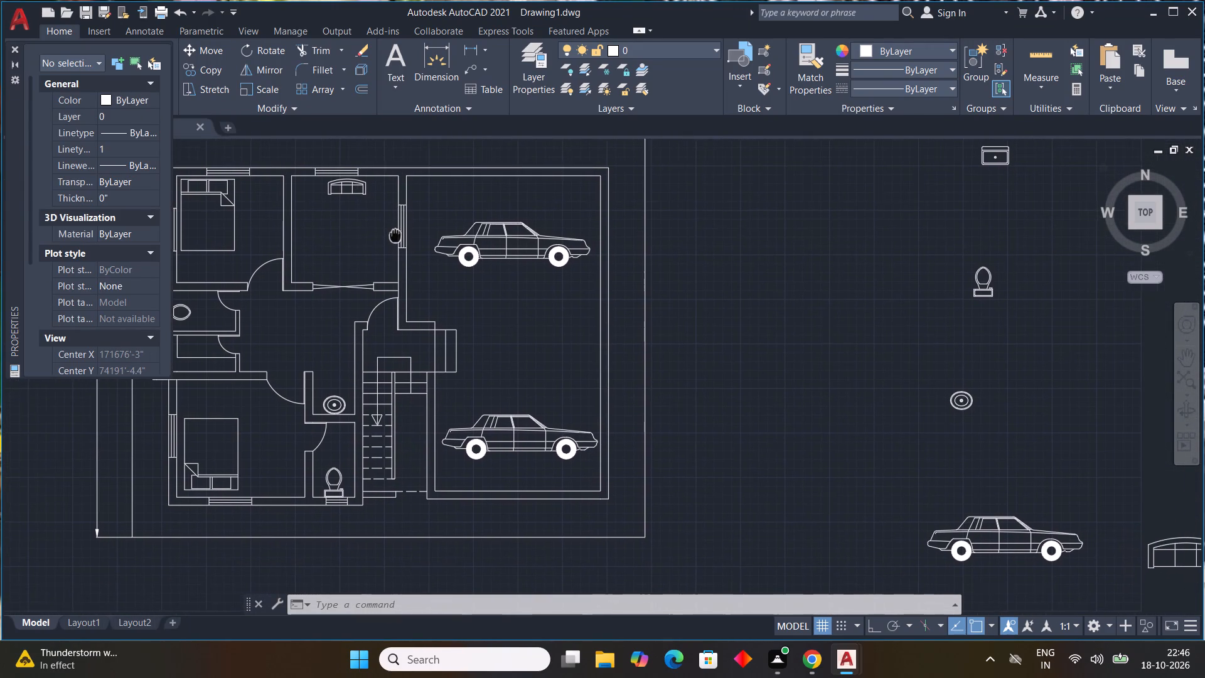
{"action": "middle_click_drag", "start_coordinate": [395, 235], "coordinate": [394, 235]}
{"action": "scroll", "coordinate": [909, 350], "scroll_direction": "down", "scroll_amount": 2}
{"action": "scroll", "coordinate": [673, 288], "scroll_direction": "up", "scroll_amount": 4}
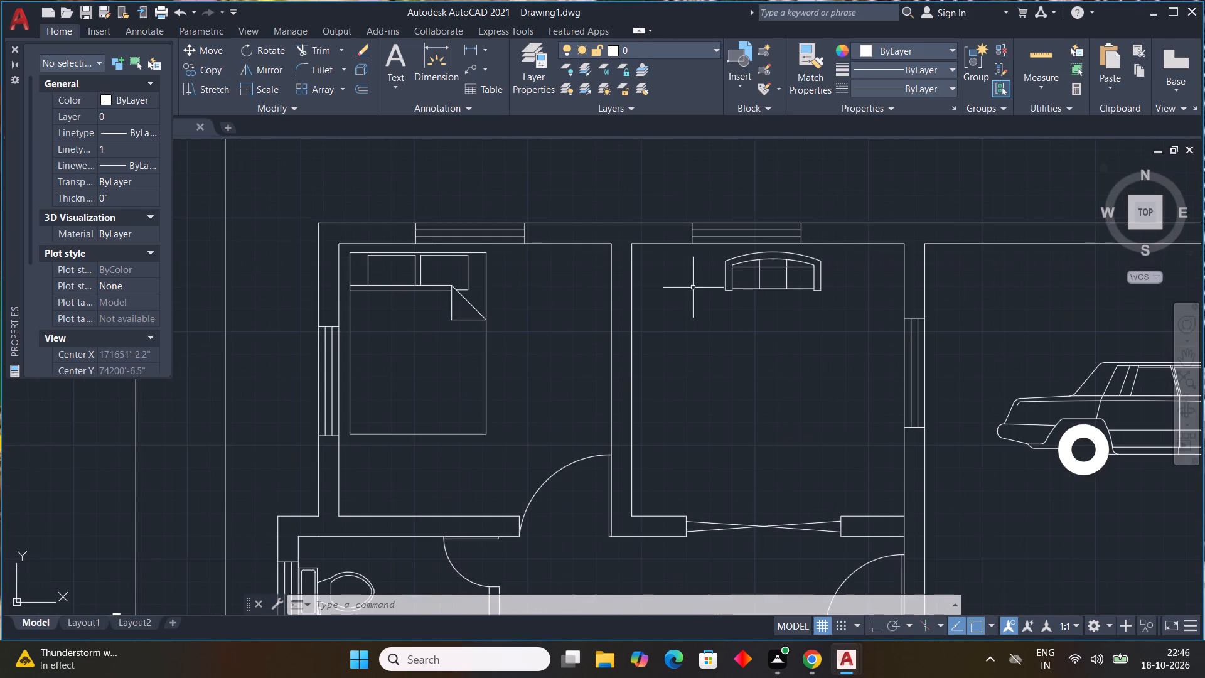
{"action": "left_click", "coordinate": [732, 286]}
{"action": "scroll", "coordinate": [81, 227], "scroll_direction": "down", "scroll_amount": 4}
{"action": "left_click", "coordinate": [120, 219]}
{"action": "left_click_drag", "start_coordinate": [122, 219], "coordinate": [18, 225]}
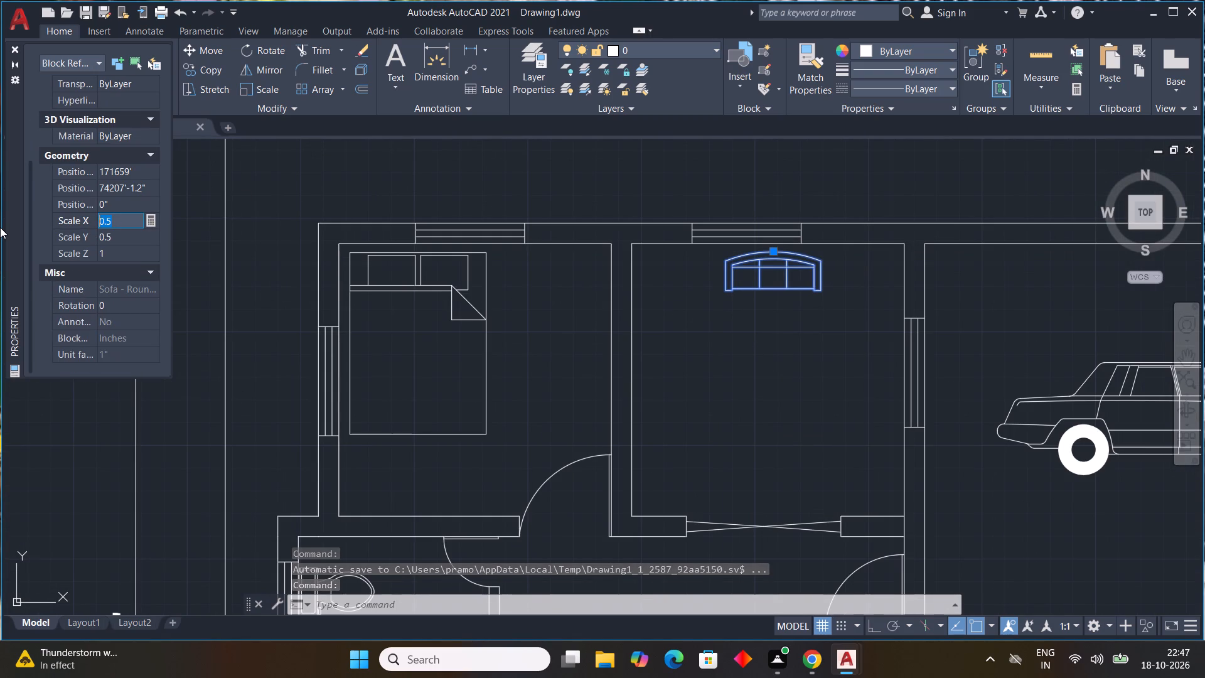
{"action": "key", "text": "0"}
{"action": "type", "text": ".7"}
{"action": "key", "text": "Return"}
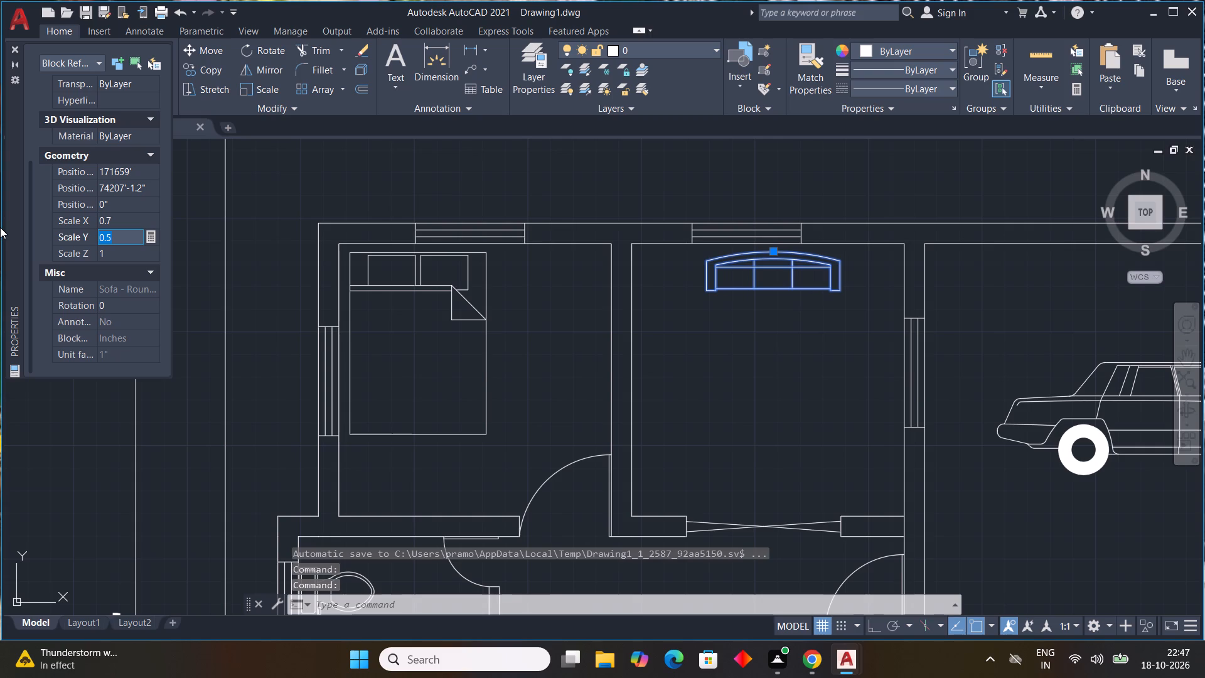
{"action": "type", "text": "0.7"}
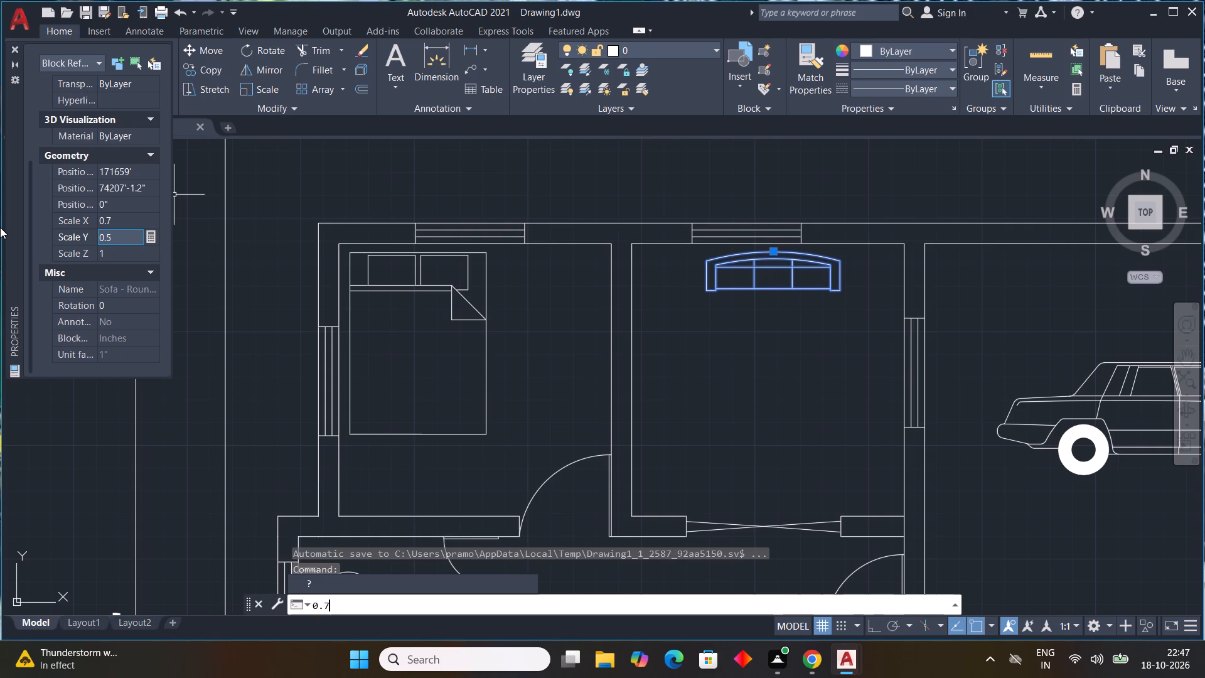
{"action": "key", "text": "space"}
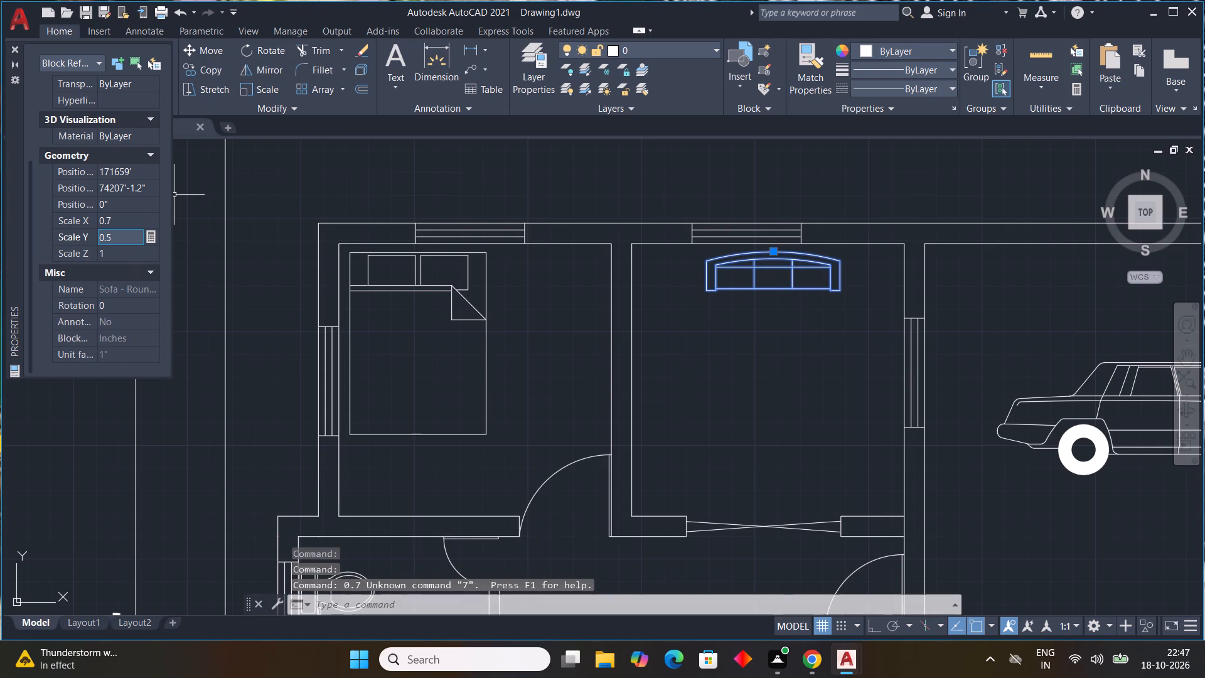
{"action": "left_click_drag", "start_coordinate": [127, 243], "coordinate": [56, 243]}
{"action": "type", "text": "0.7"}
{"action": "key", "text": "Return"}
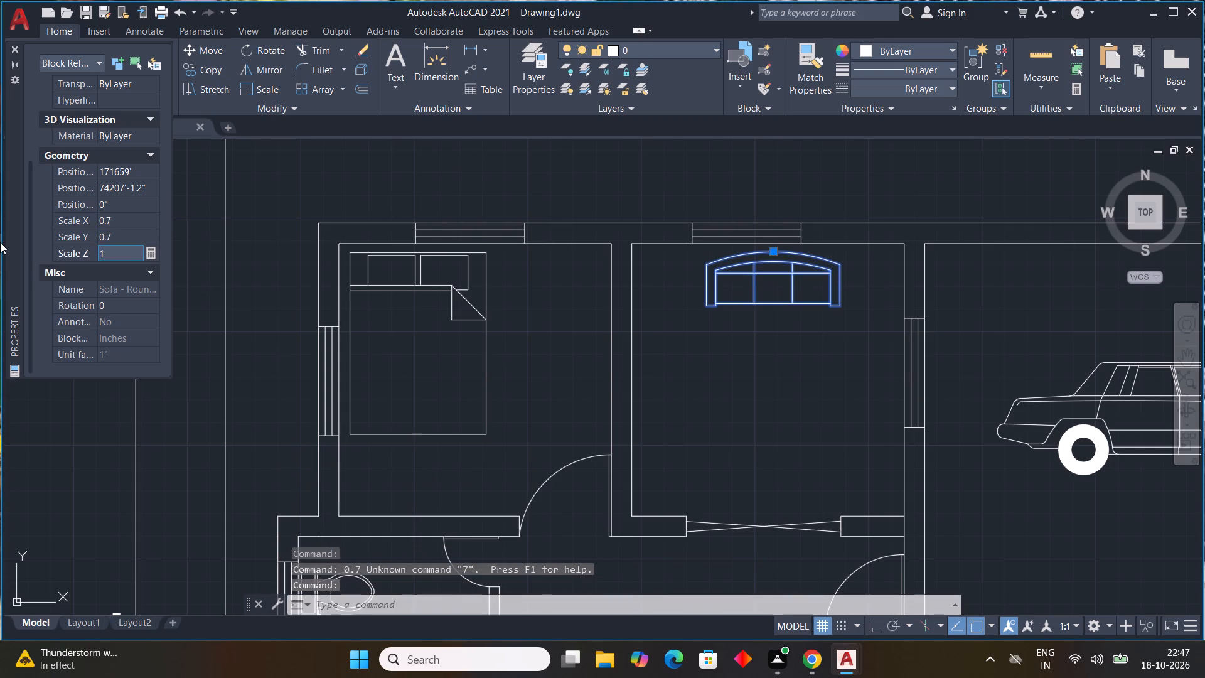
{"action": "key", "text": "Escape"}
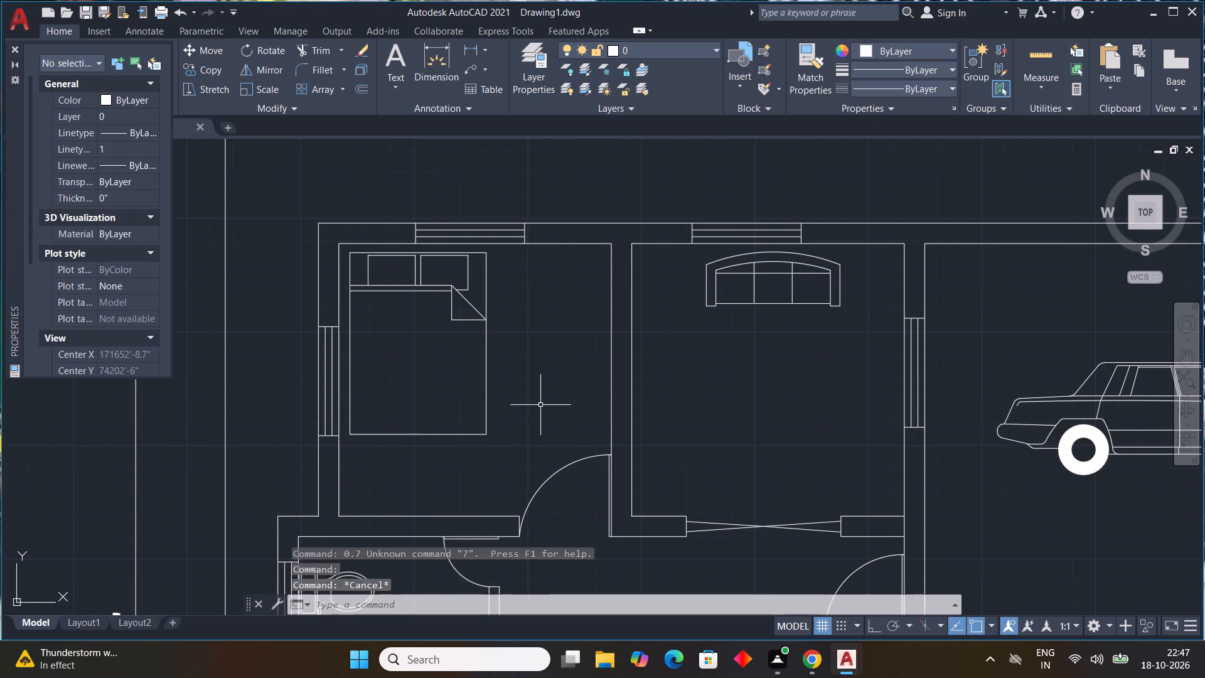
Move the sofa in the north middle room about 1'-5.5" west, keeping it just below the north wall.
{"action": "middle_click_drag", "start_coordinate": [781, 454], "coordinate": [739, 485]}
{"action": "left_click", "coordinate": [742, 333]}
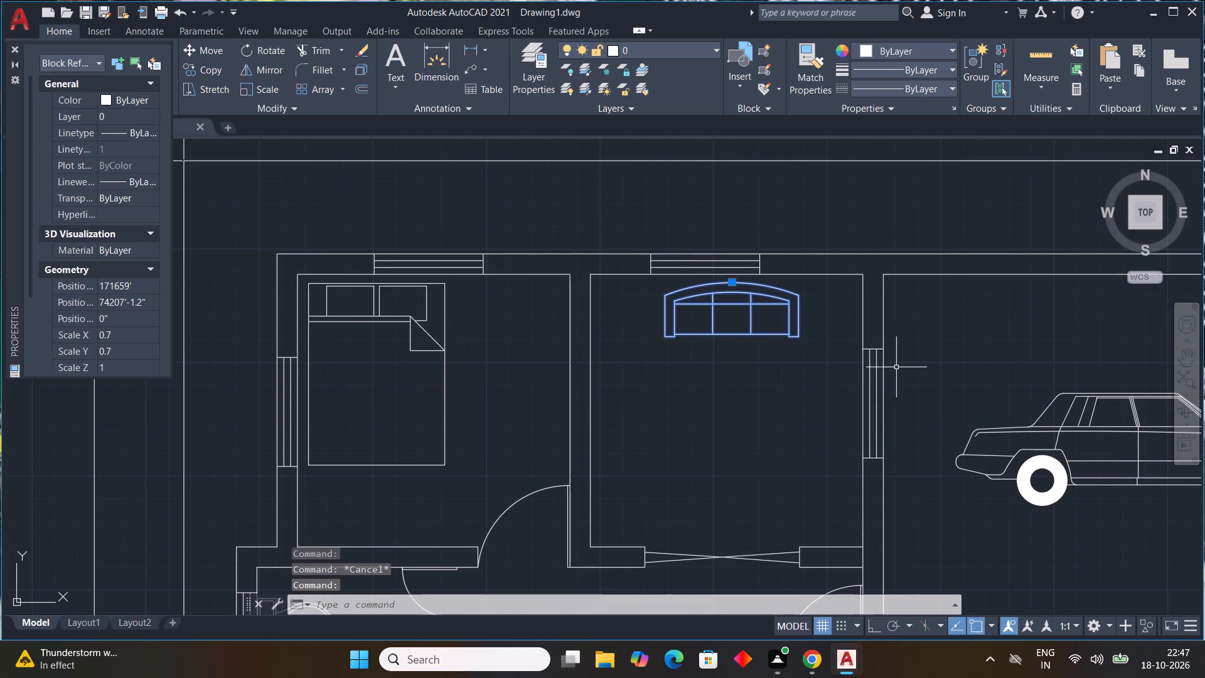
{"action": "key", "text": "m"}
{"action": "key", "text": "space"}
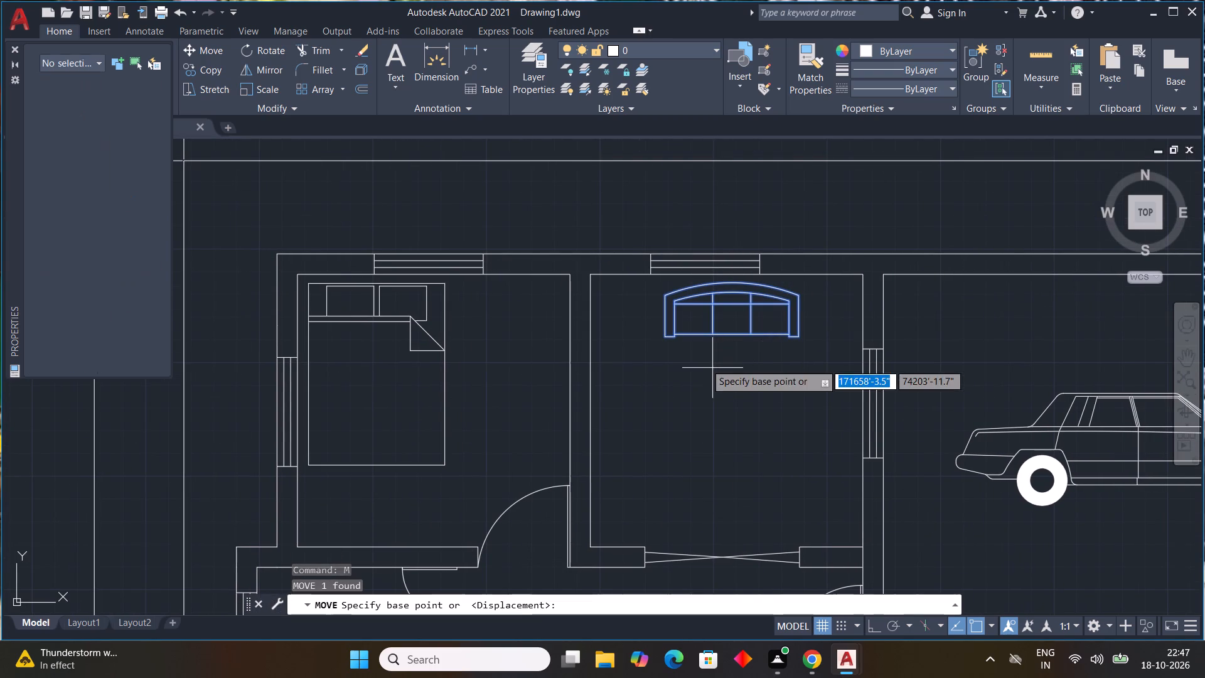
{"action": "left_click", "coordinate": [673, 345]}
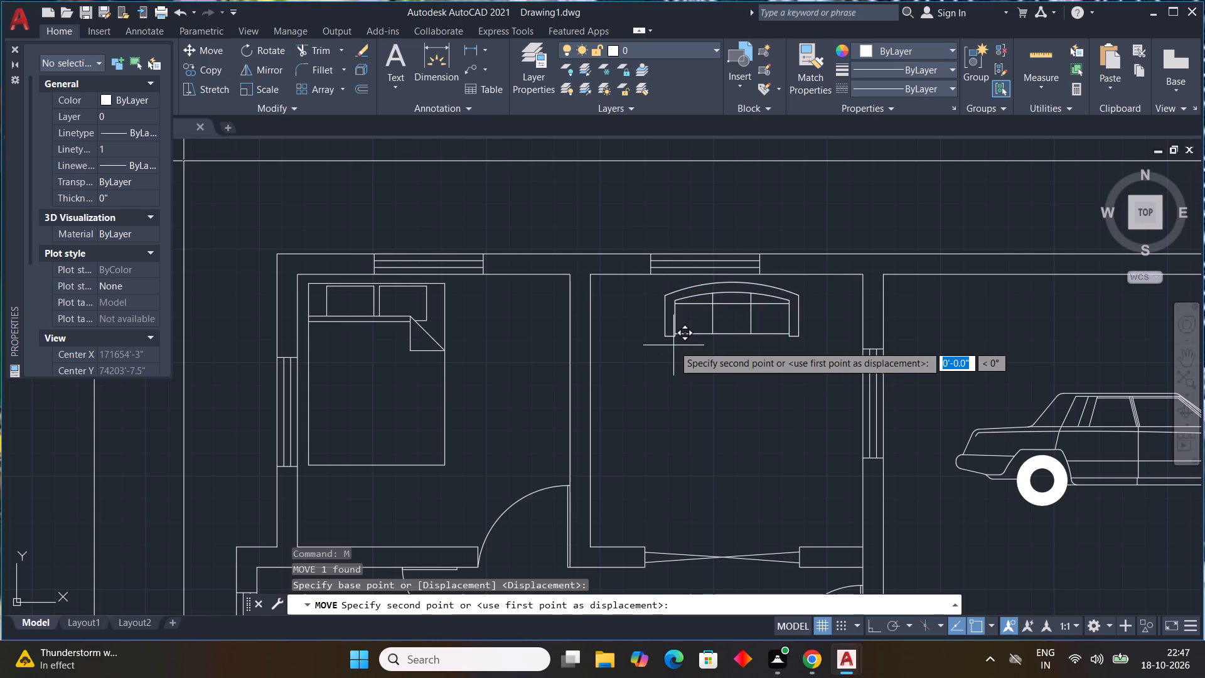
{"action": "left_click", "coordinate": [635, 350]}
Copy the resized sofa to the southeast part of the north middle room.
{"action": "left_click_drag", "start_coordinate": [795, 306], "coordinate": [764, 312]}
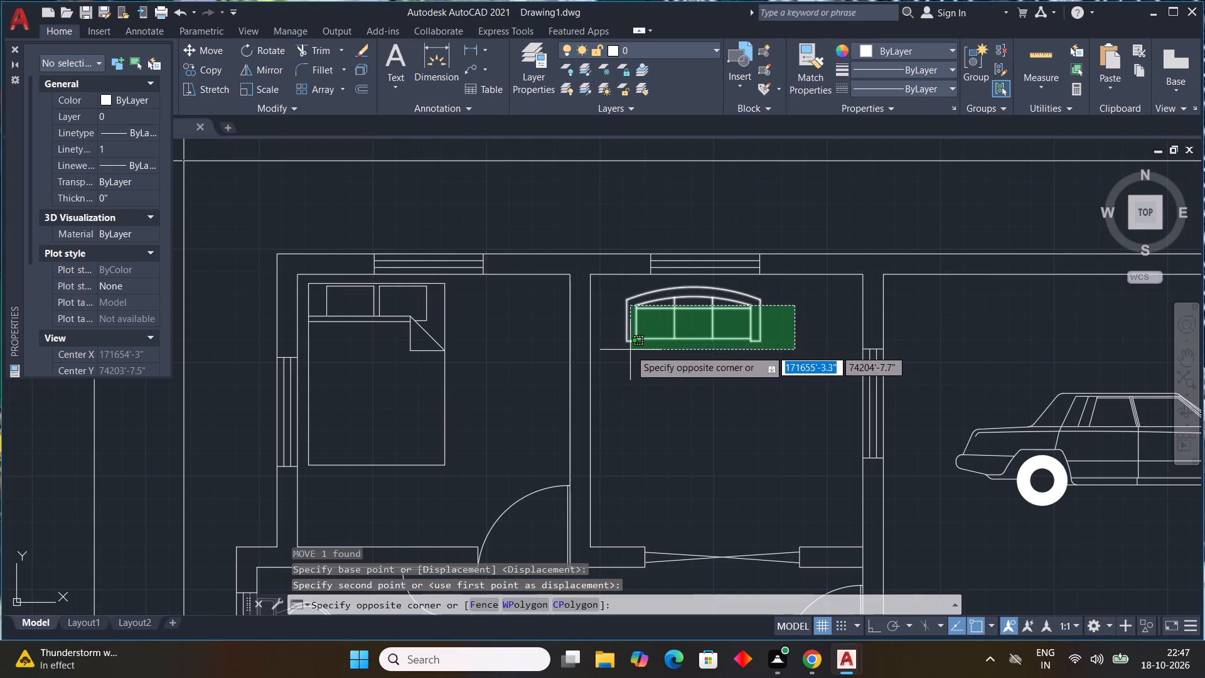
{"action": "left_click", "coordinate": [630, 350]}
{"action": "key", "text": "c"}
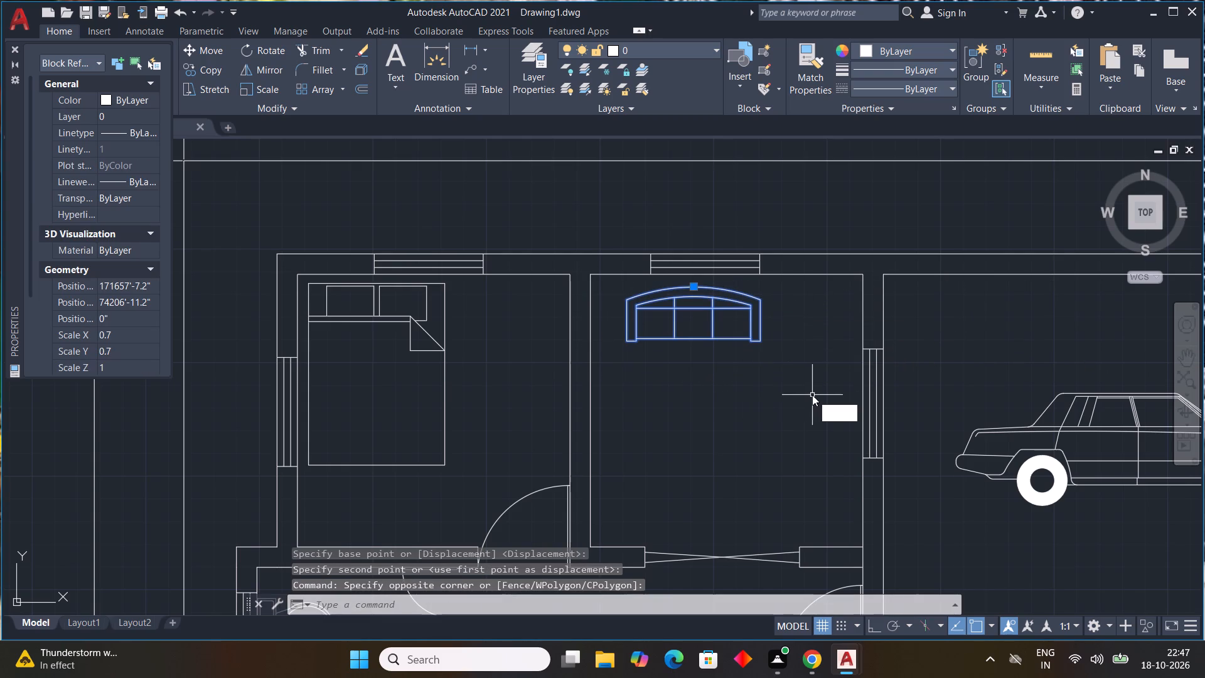
{"action": "key", "text": "o"}
{"action": "key", "text": "space"}
{"action": "left_click_drag", "start_coordinate": [758, 338], "coordinate": [762, 348]}
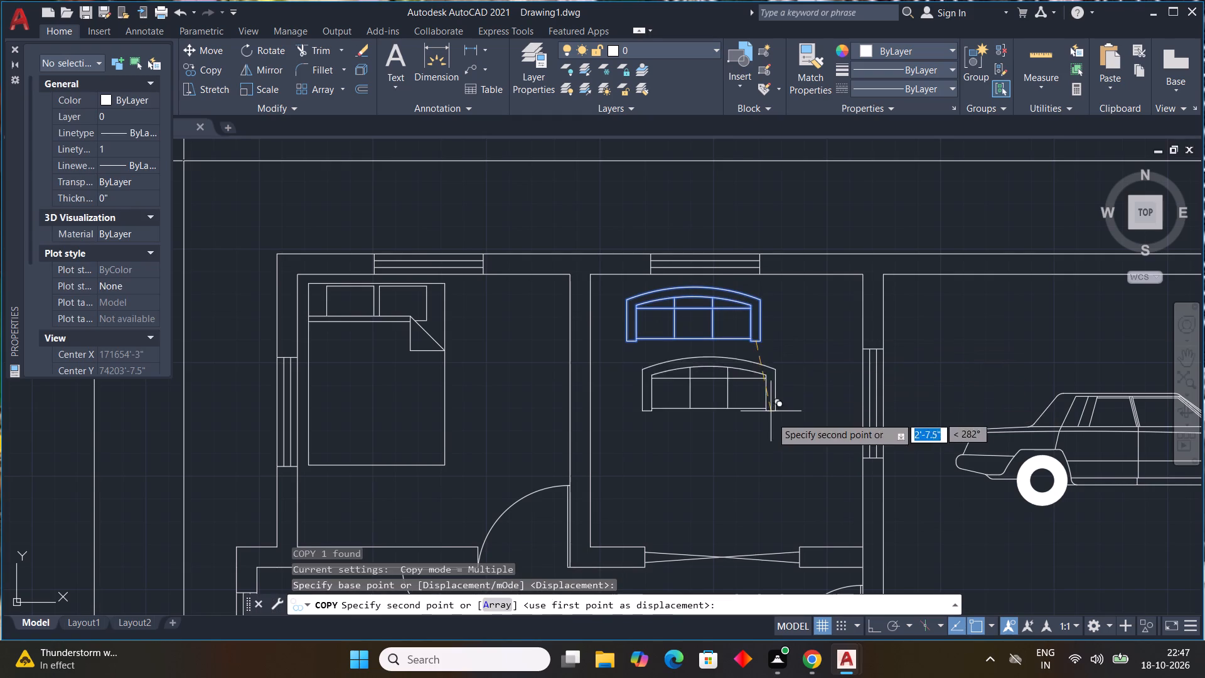
{"action": "left_click", "coordinate": [837, 466]}
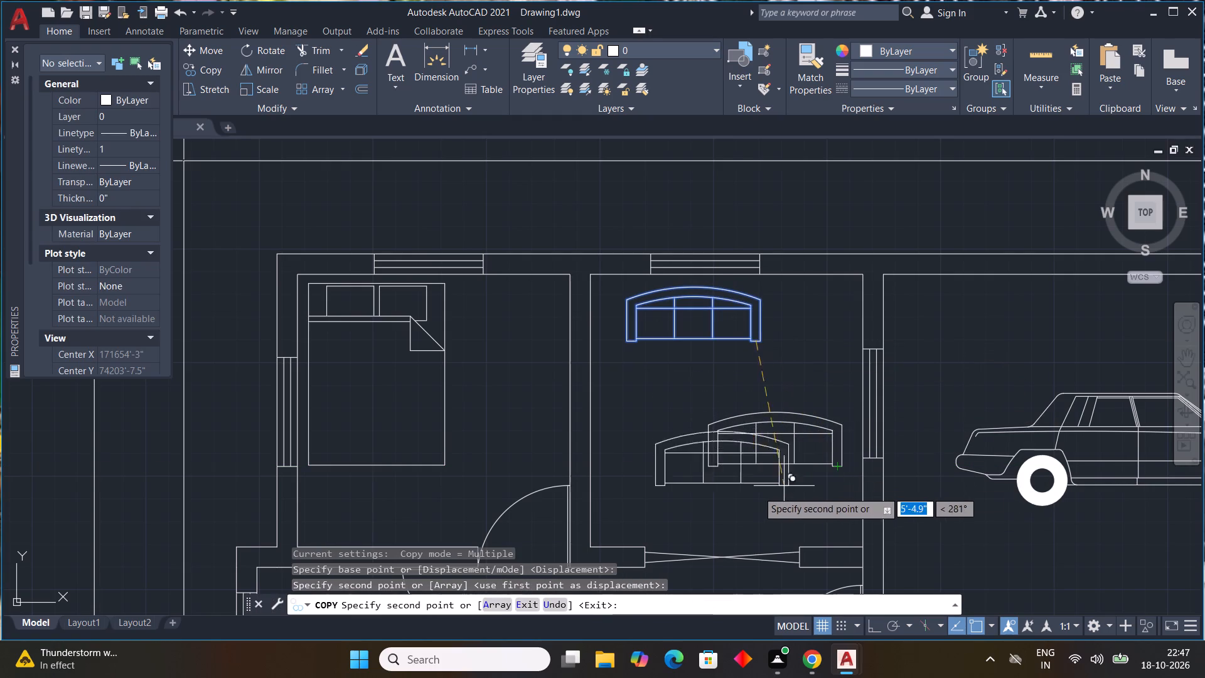
{"action": "key", "text": "Escape"}
Rotate the copied sofa 90° clockwise about its southeast corner so it faces west, with Ortho on.
{"action": "left_click", "coordinate": [806, 465]}
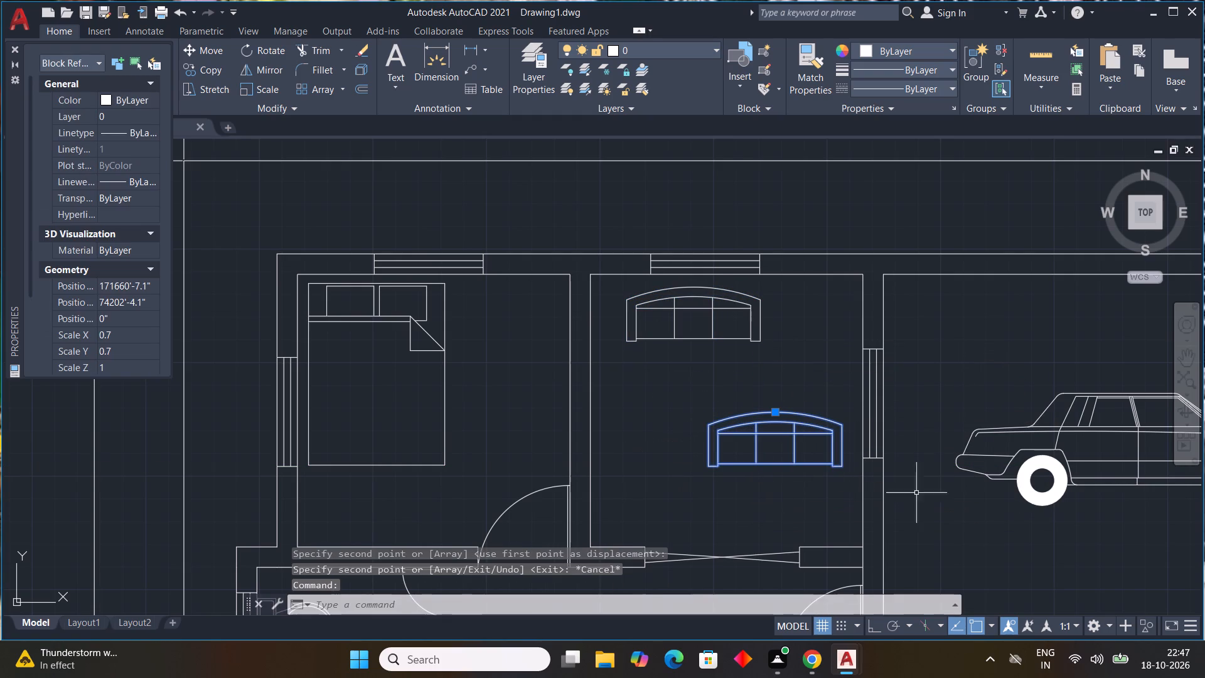
{"action": "type", "text": "RO"}
{"action": "key", "text": "space"}
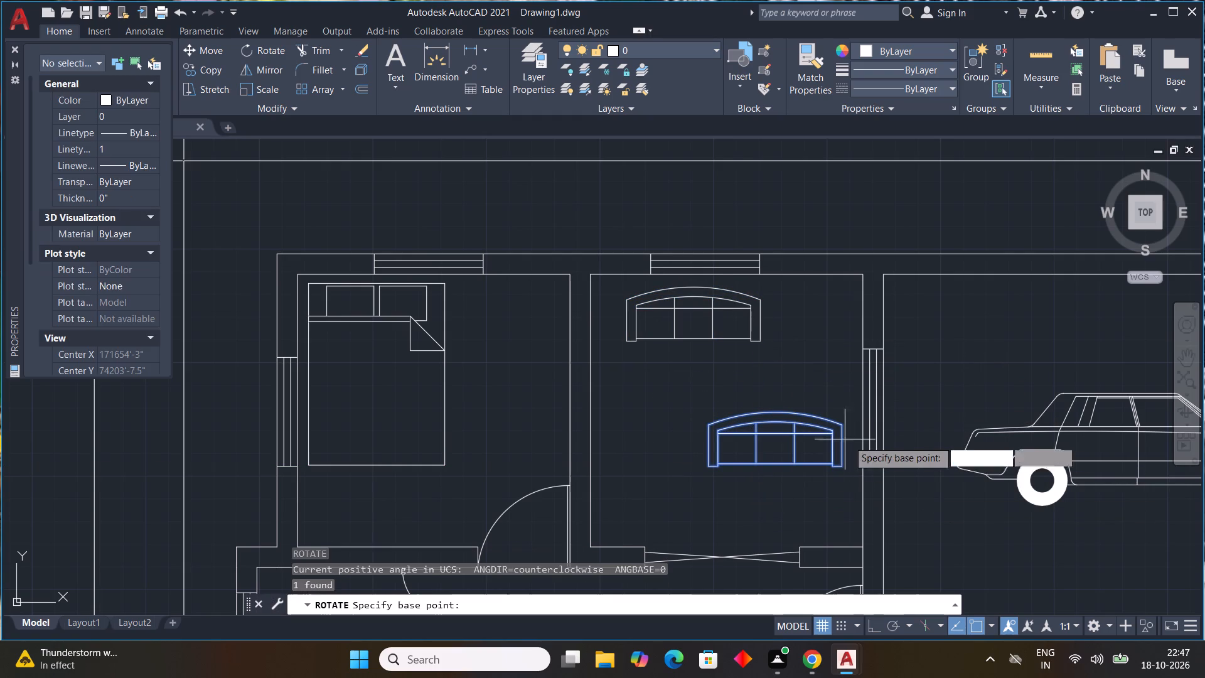
{"action": "left_click_drag", "start_coordinate": [845, 459], "coordinate": [838, 471]}
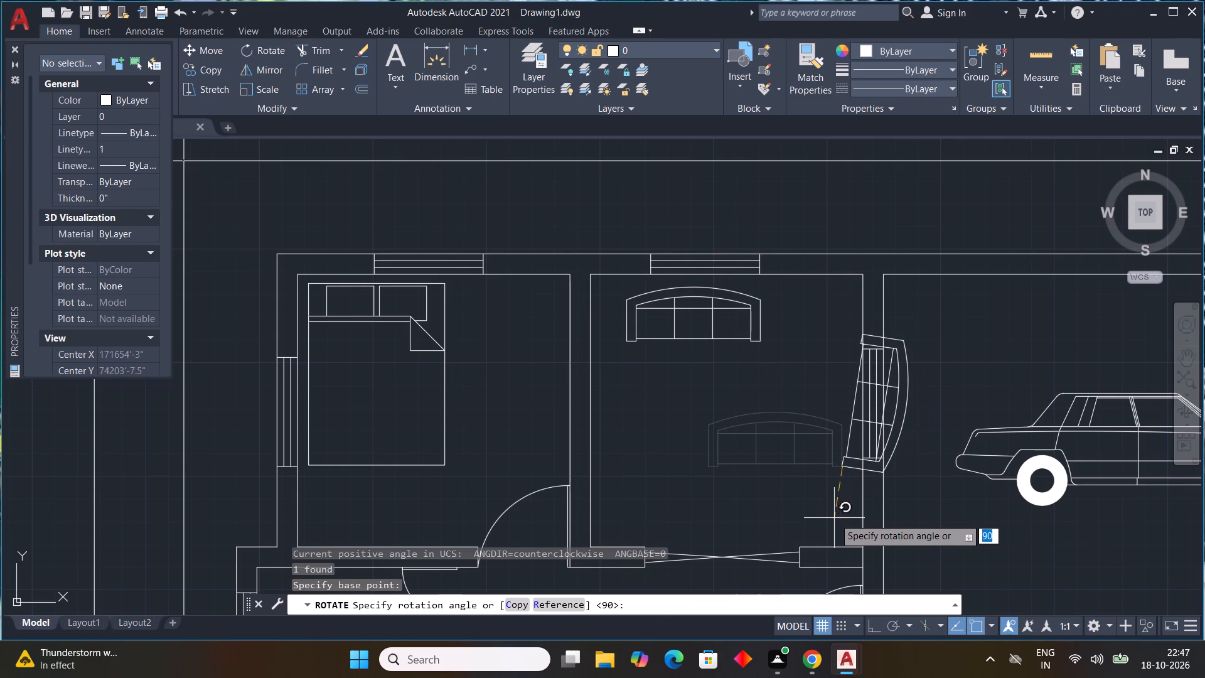
{"action": "key", "text": "F8"}
{"action": "left_click", "coordinate": [835, 518]}
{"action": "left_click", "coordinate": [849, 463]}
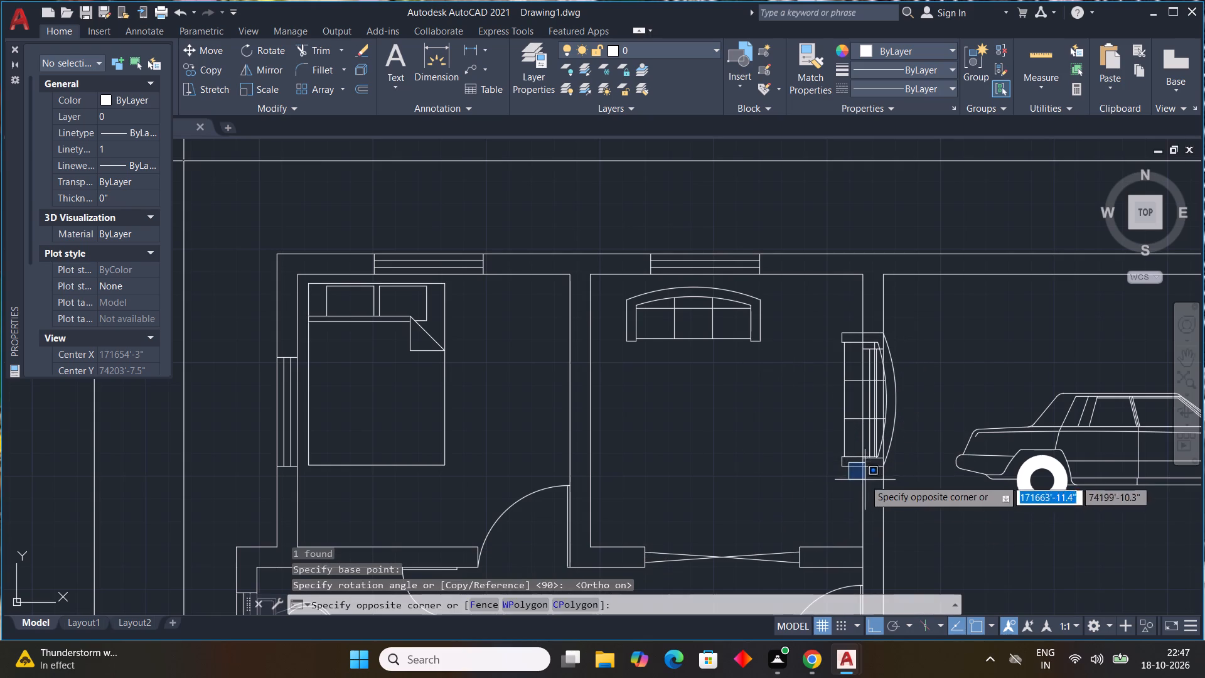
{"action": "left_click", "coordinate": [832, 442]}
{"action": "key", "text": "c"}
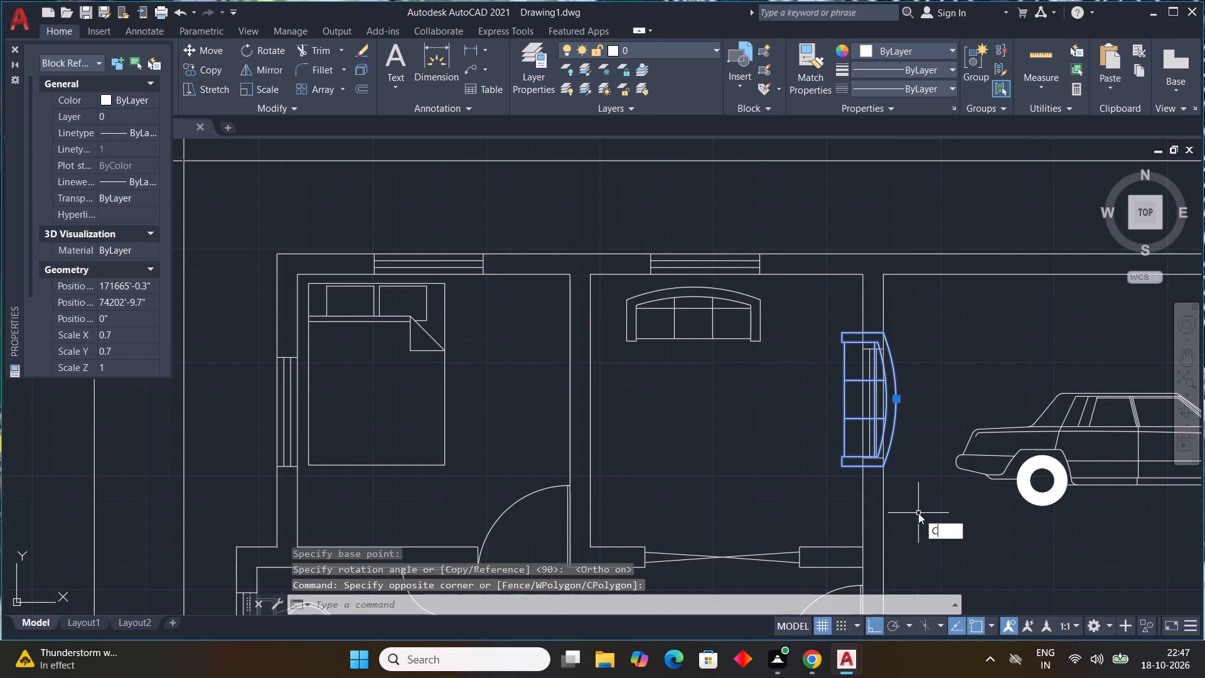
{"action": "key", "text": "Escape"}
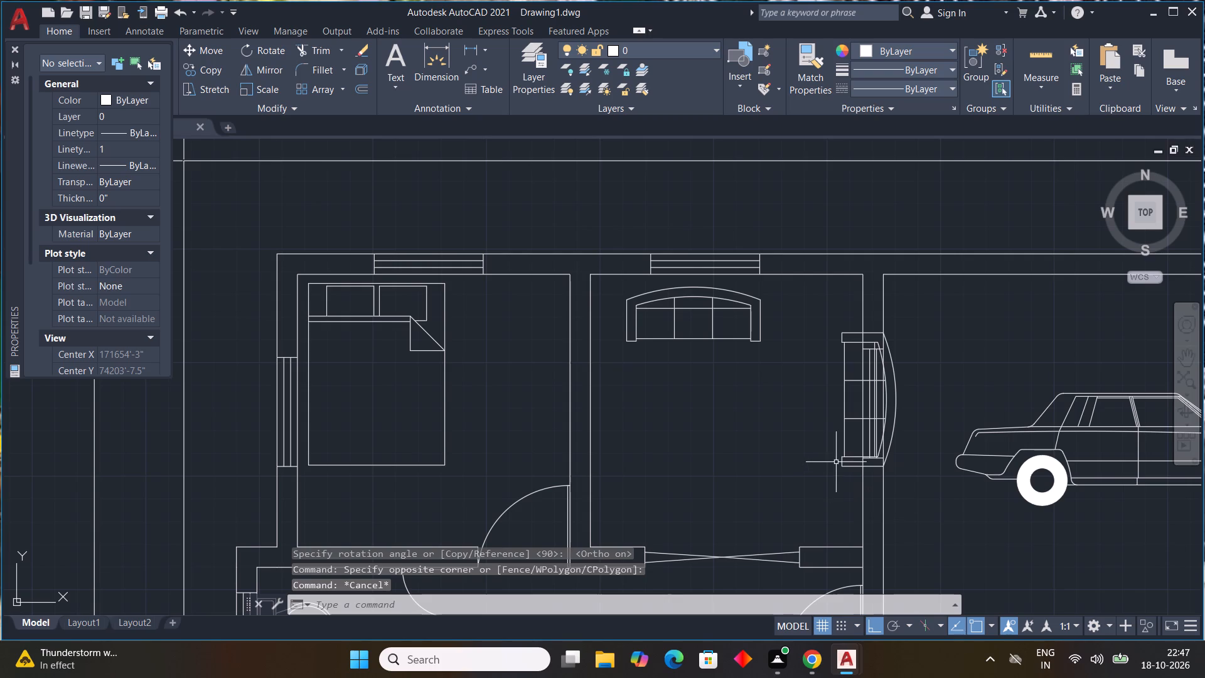
Move the rotated sofa about 2'-1" west so it sits inside the room beside the east window.
{"action": "left_click", "coordinate": [851, 465]}
{"action": "key", "text": "m"}
{"action": "key", "text": "space"}
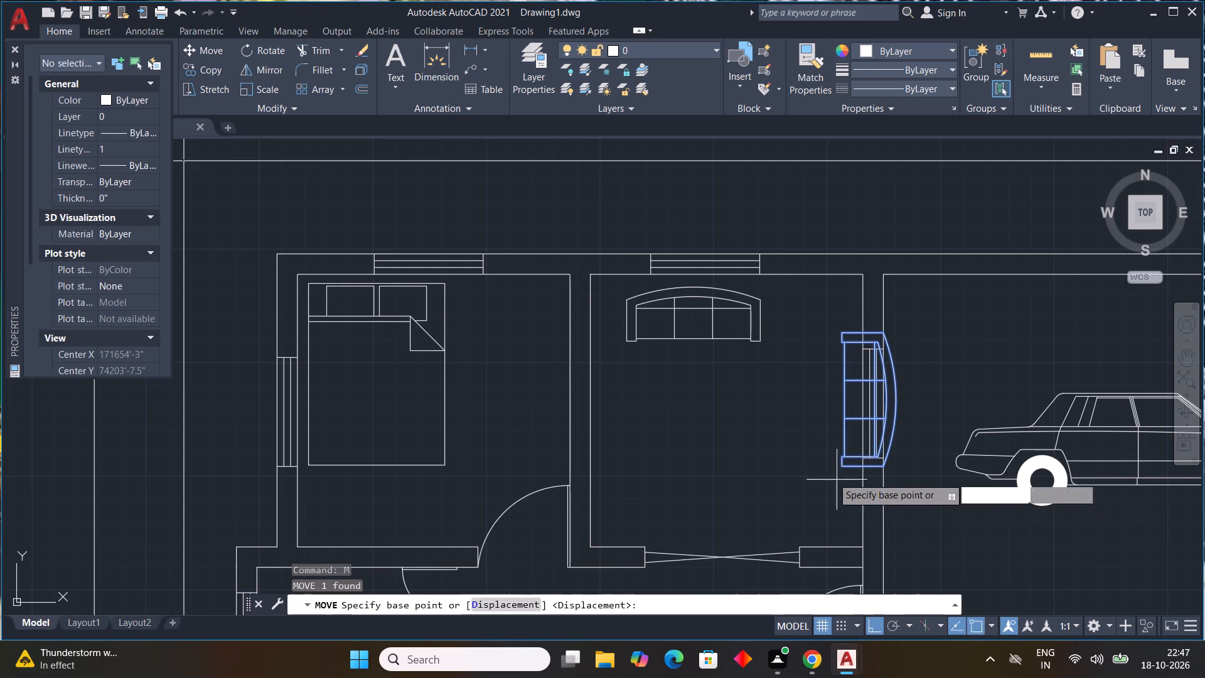
{"action": "left_click", "coordinate": [843, 468]}
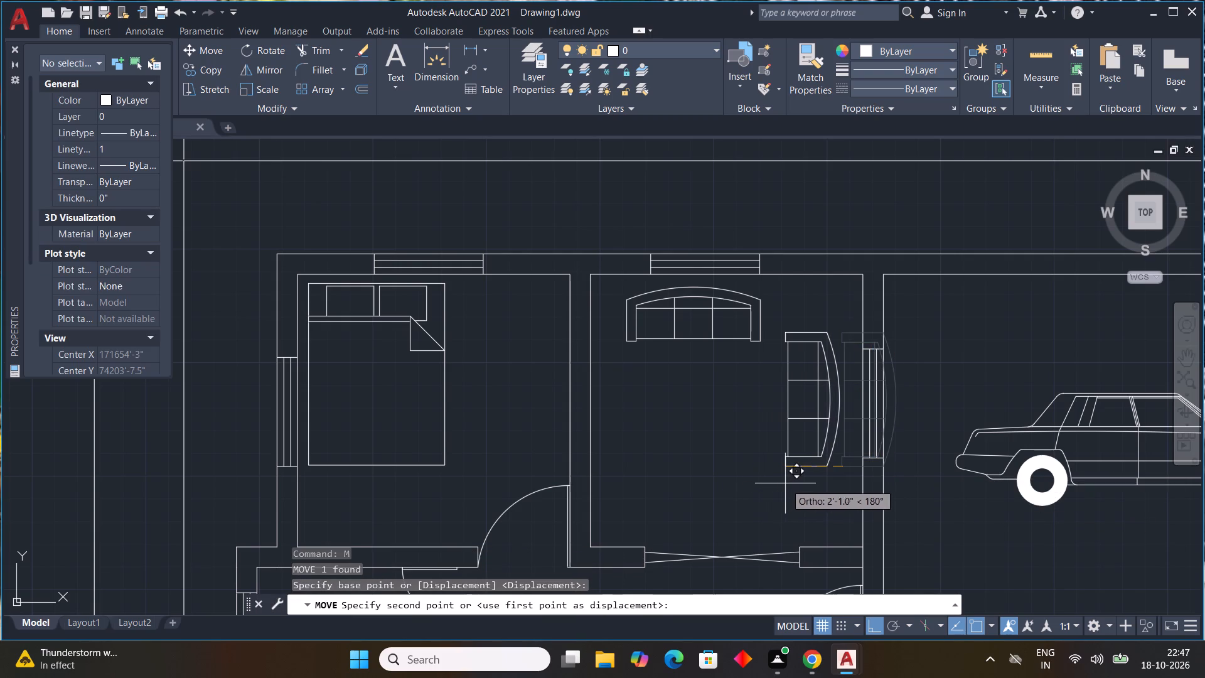
{"action": "left_click", "coordinate": [785, 483]}
{"action": "key", "text": "Escape"}
Rotate the source desk block outside the plan 90° counterclockwise about the midpoint of its south edge.
{"action": "scroll", "coordinate": [686, 474], "scroll_direction": "down", "scroll_amount": 2}
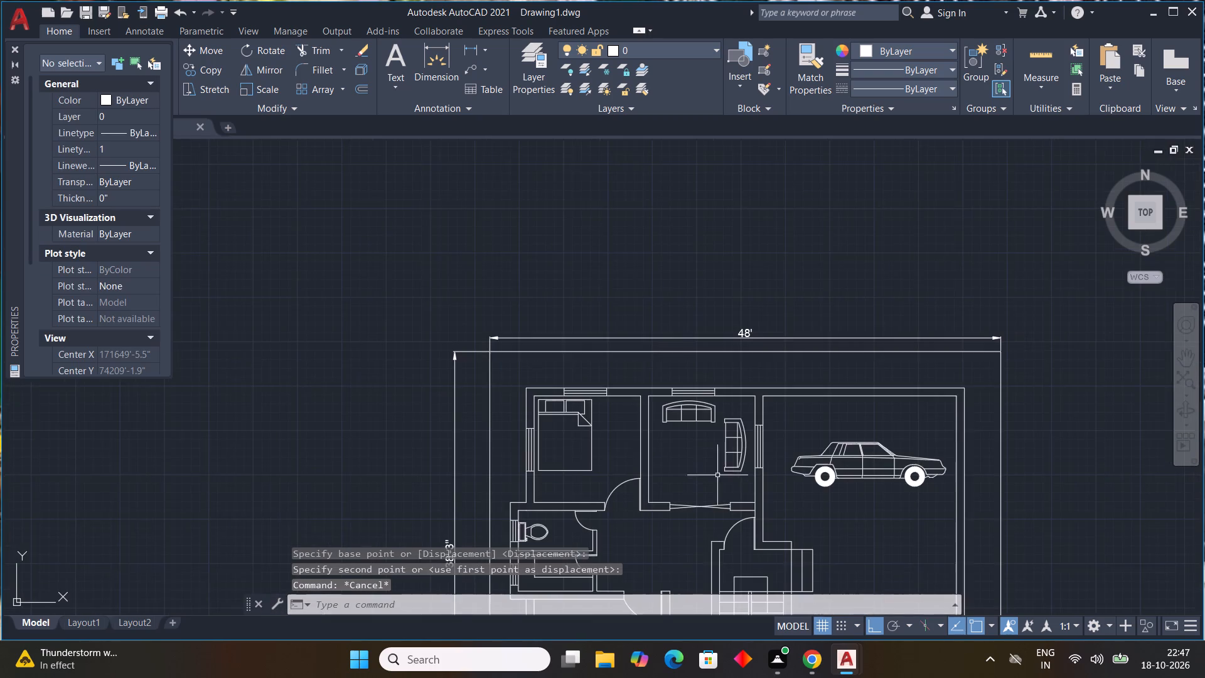
{"action": "middle_click_drag", "start_coordinate": [731, 478], "coordinate": [537, 361]}
{"action": "middle_click_drag", "start_coordinate": [505, 341], "coordinate": [474, 321]}
{"action": "scroll", "coordinate": [700, 309], "scroll_direction": "down", "scroll_amount": 3}
{"action": "scroll", "coordinate": [950, 402], "scroll_direction": "up", "scroll_amount": 3}
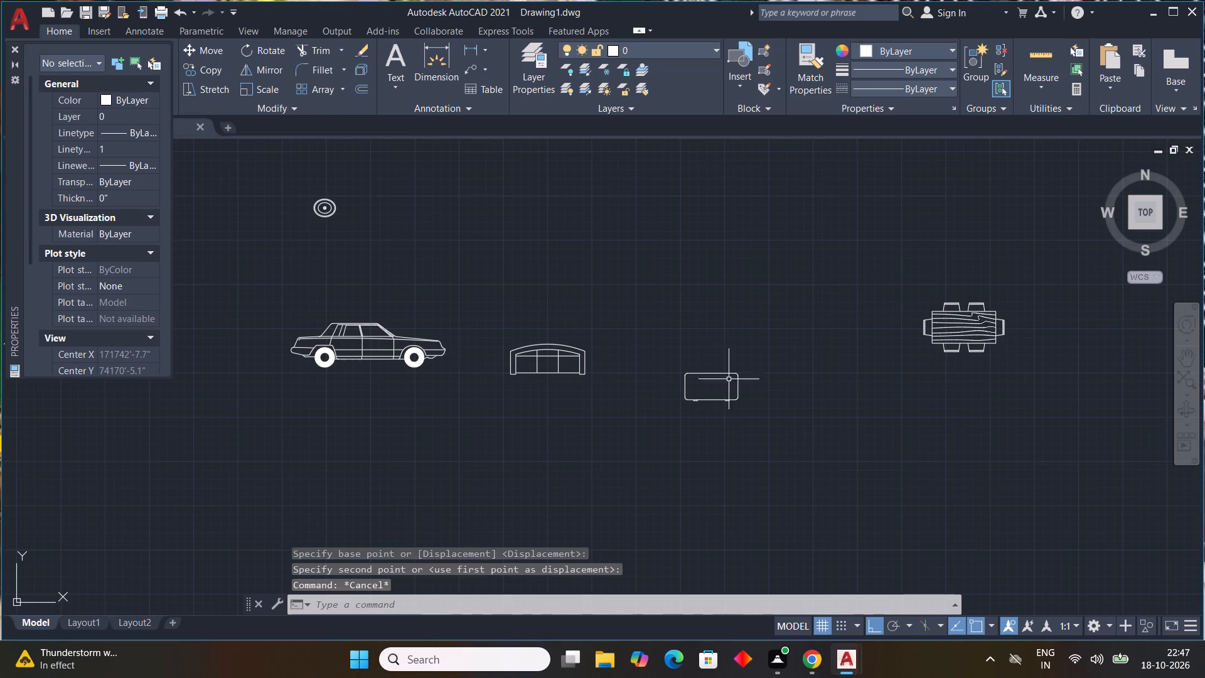
{"action": "left_click_drag", "start_coordinate": [742, 358], "coordinate": [694, 421]}
{"action": "left_click", "coordinate": [691, 433]}
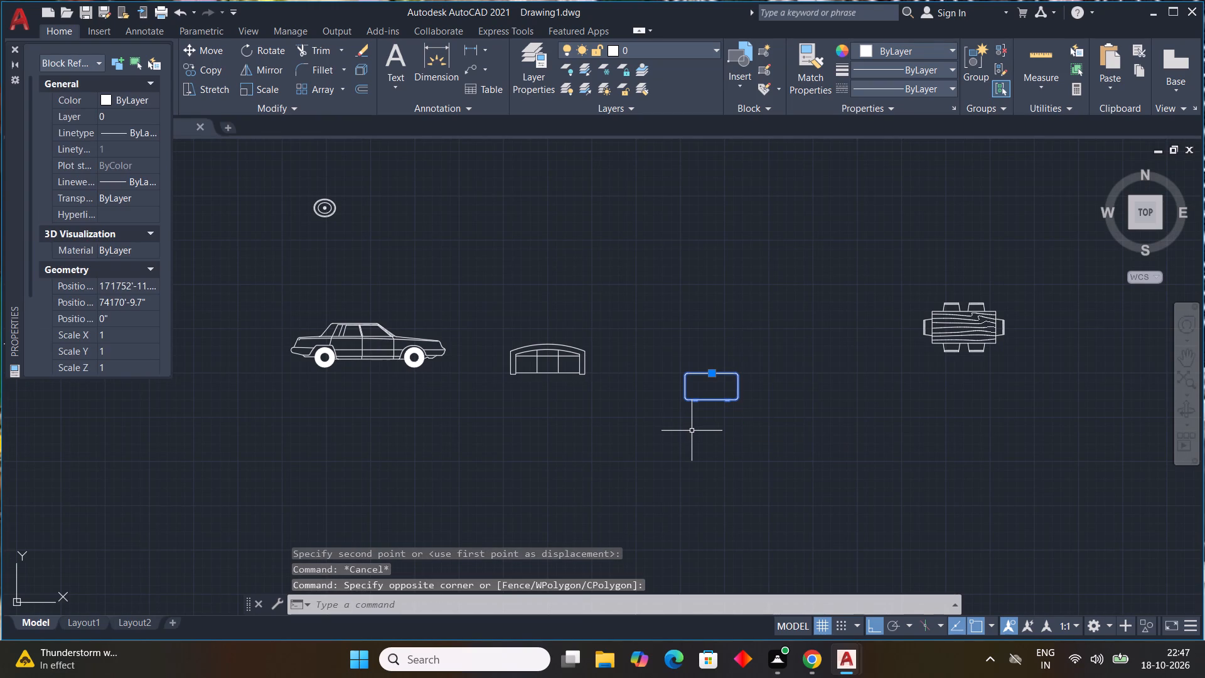
{"action": "key", "text": "r"}
{"action": "key", "text": "o"}
{"action": "key", "text": "space"}
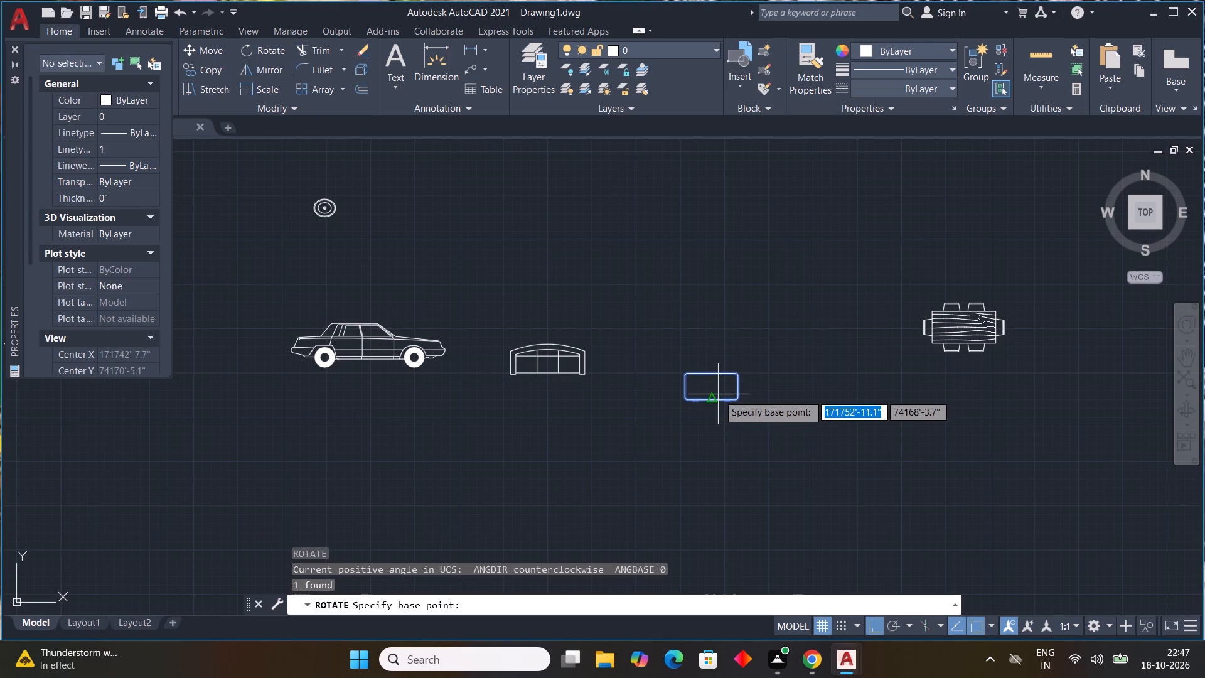
{"action": "left_click", "coordinate": [722, 404]}
{"action": "left_click", "coordinate": [712, 354]}
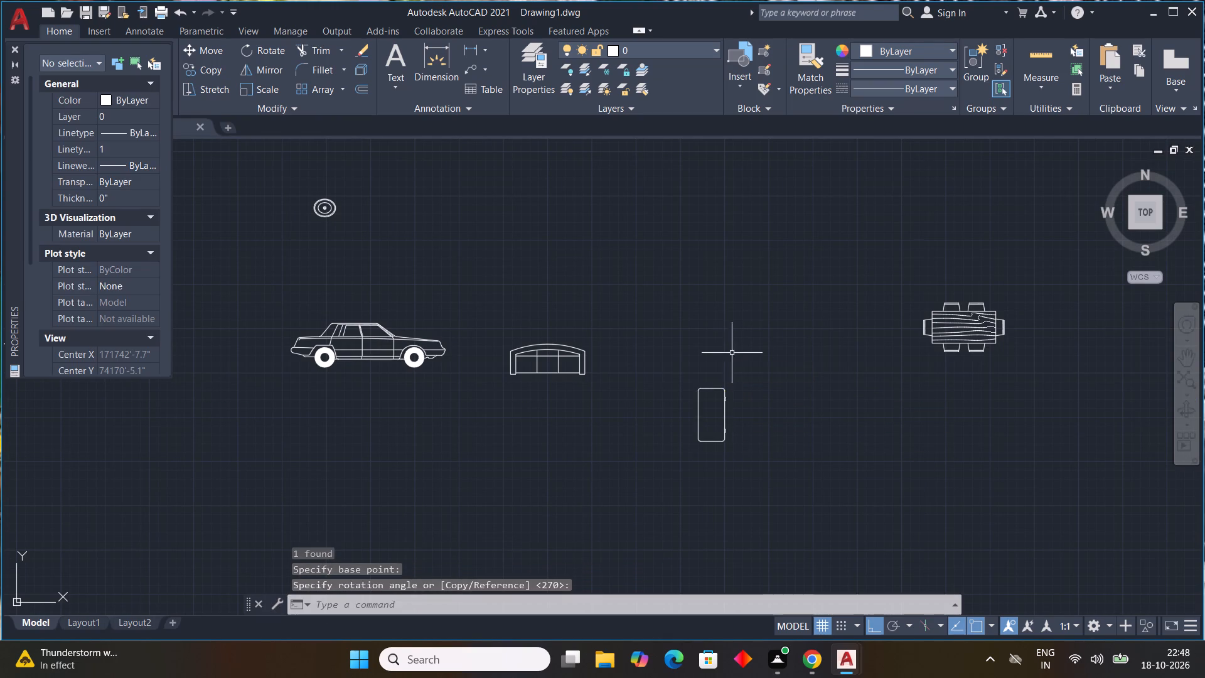
Copy the rotated desk block into the north middle room, south of the north sofa and west of the east sofa, with Ortho off.
{"action": "left_click_drag", "start_coordinate": [737, 350], "coordinate": [710, 468]}
{"action": "left_click", "coordinate": [704, 487]}
{"action": "key", "text": "c"}
{"action": "key", "text": "o"}
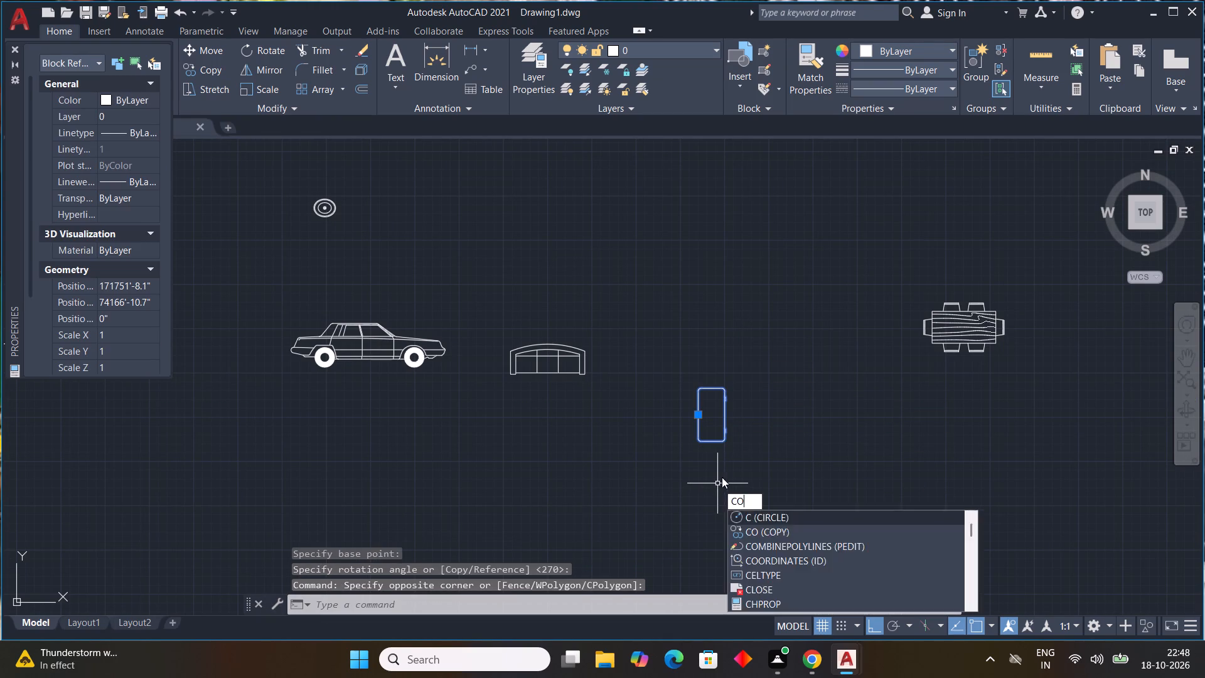
{"action": "key", "text": "space"}
{"action": "left_click", "coordinate": [694, 444]}
{"action": "middle_click_drag", "start_coordinate": [574, 362], "coordinate": [725, 547]}
{"action": "scroll", "coordinate": [590, 382], "scroll_direction": "down", "scroll_amount": 1}
{"action": "scroll", "coordinate": [726, 547], "scroll_direction": "up", "scroll_amount": 1}
{"action": "key", "text": "F8"}
{"action": "scroll", "coordinate": [513, 388], "scroll_direction": "down", "scroll_amount": 1}
{"action": "middle_click_drag", "start_coordinate": [514, 388], "coordinate": [860, 470]}
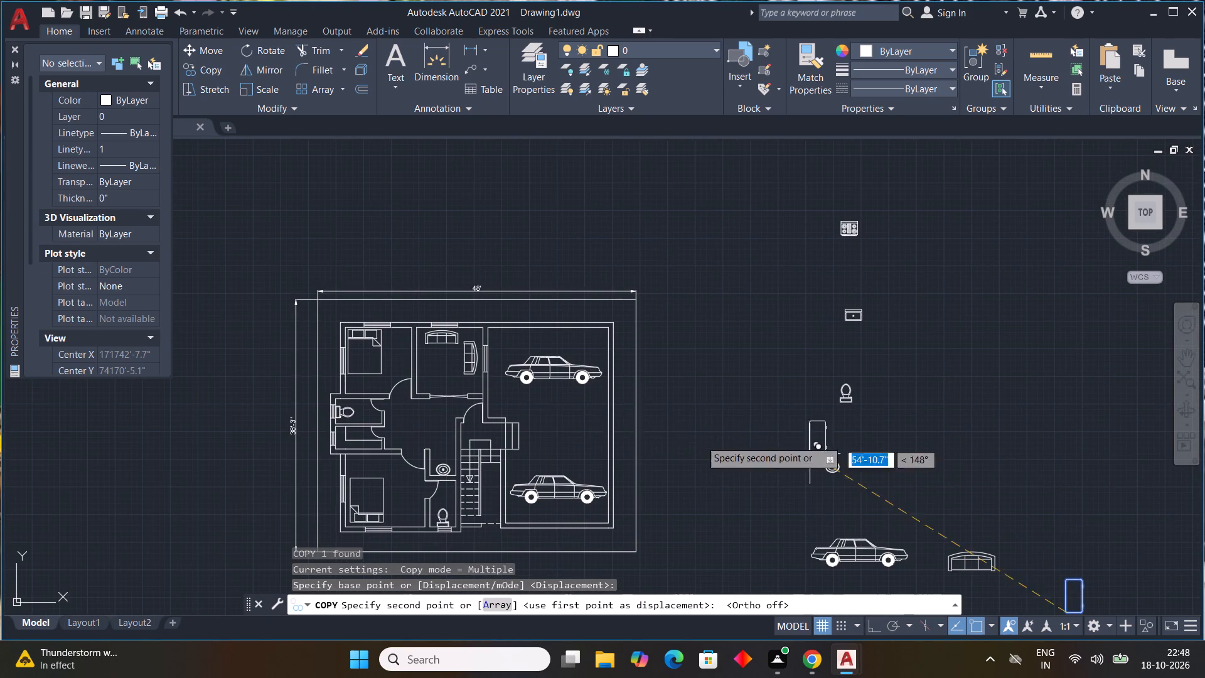
{"action": "scroll", "coordinate": [415, 365], "scroll_direction": "up", "scroll_amount": 3}
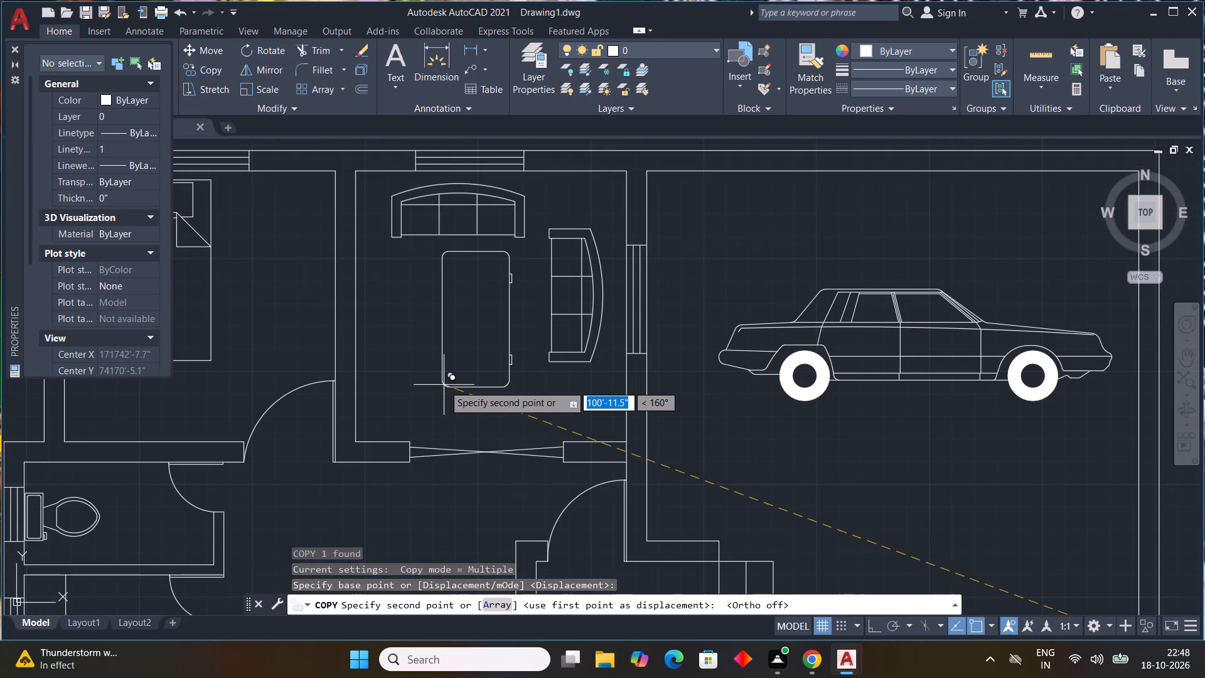
{"action": "left_click", "coordinate": [445, 384]}
{"action": "key", "text": "Escape"}
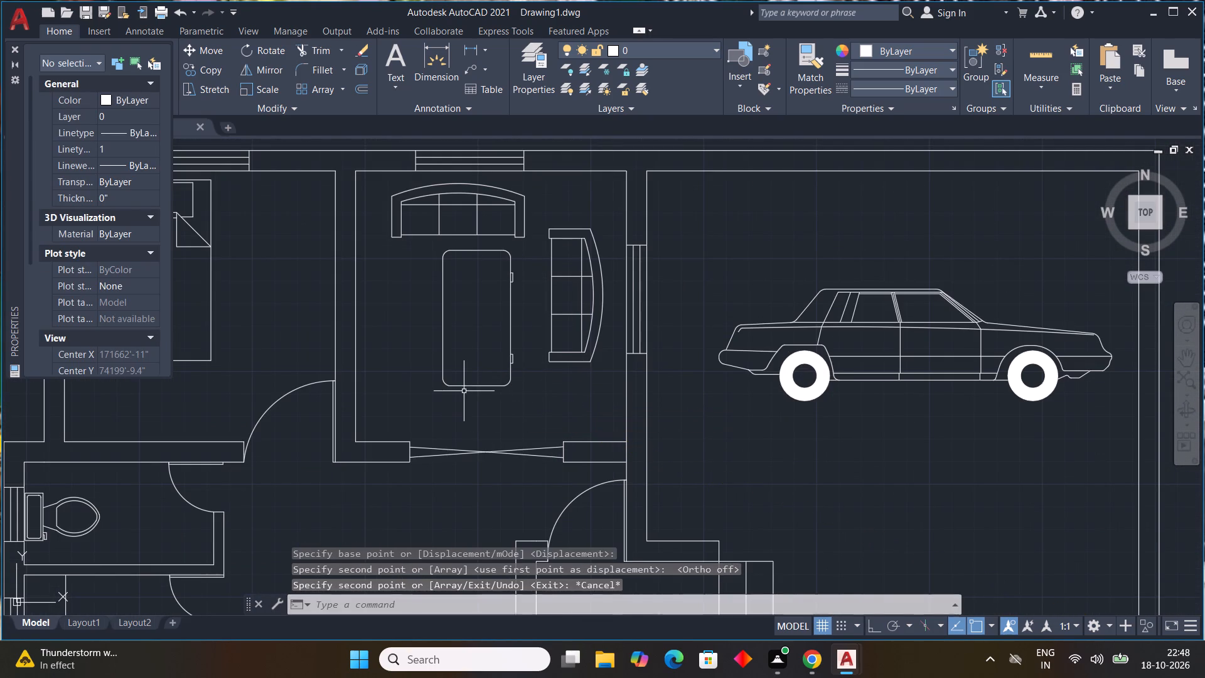
Set the X and Y scale of the copied desk block in the north middle room to 0.7.
{"action": "left_click", "coordinate": [464, 386]}
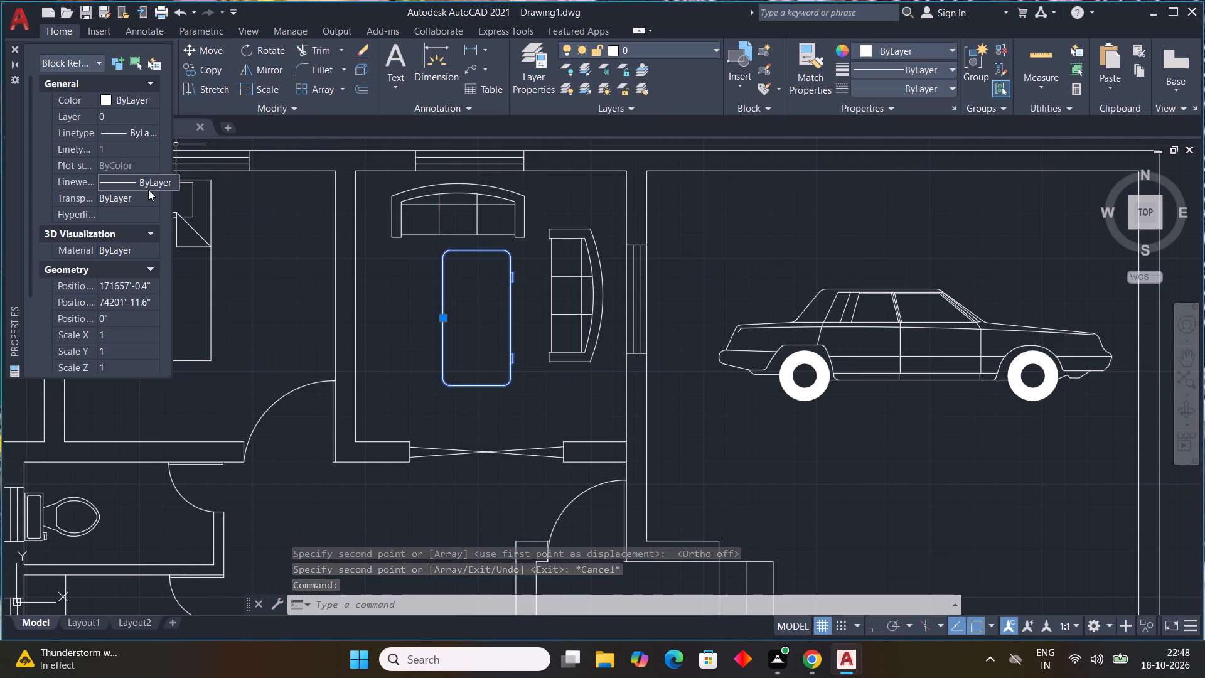
{"action": "scroll", "coordinate": [148, 190], "scroll_direction": "down", "scroll_amount": 8}
{"action": "left_click", "coordinate": [129, 222]}
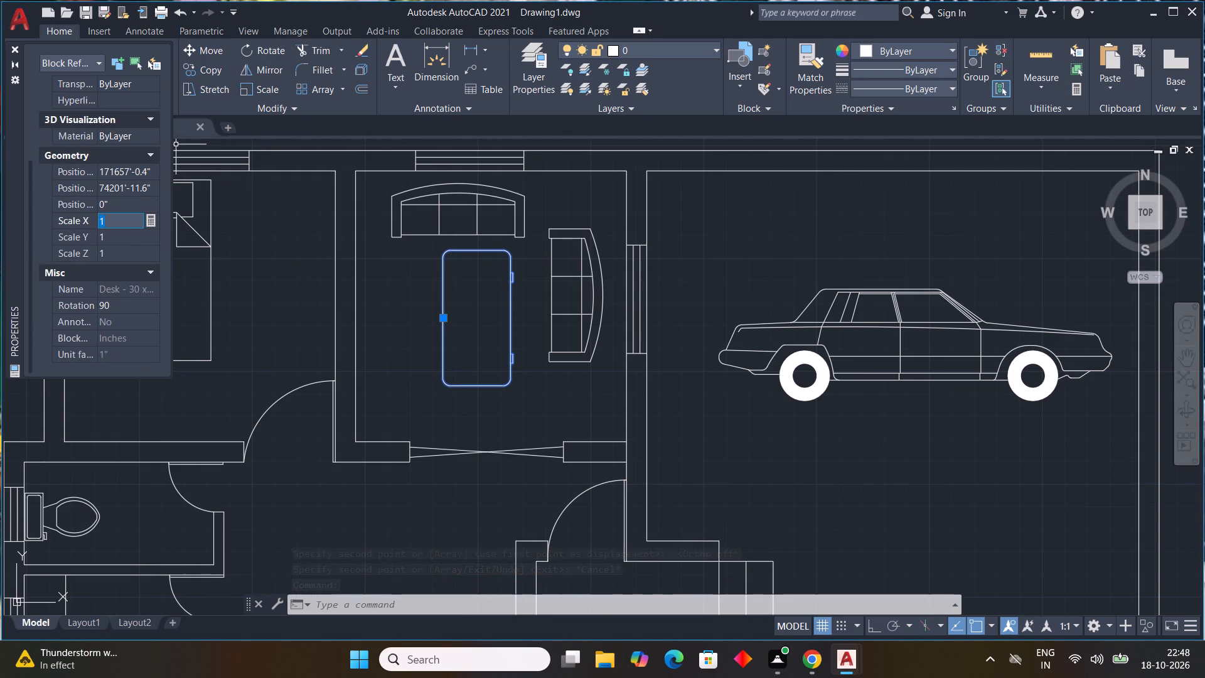
{"action": "type", "text": "0.7"}
{"action": "key", "text": "Return"}
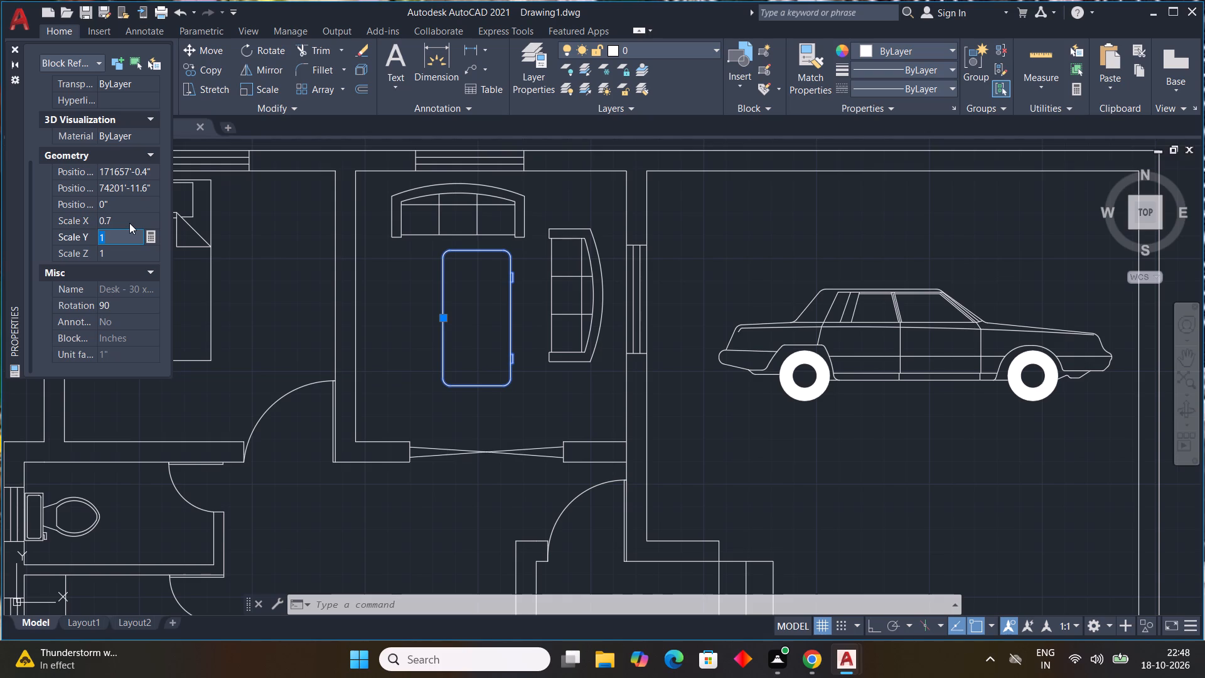
{"action": "type", "text": "0.7"}
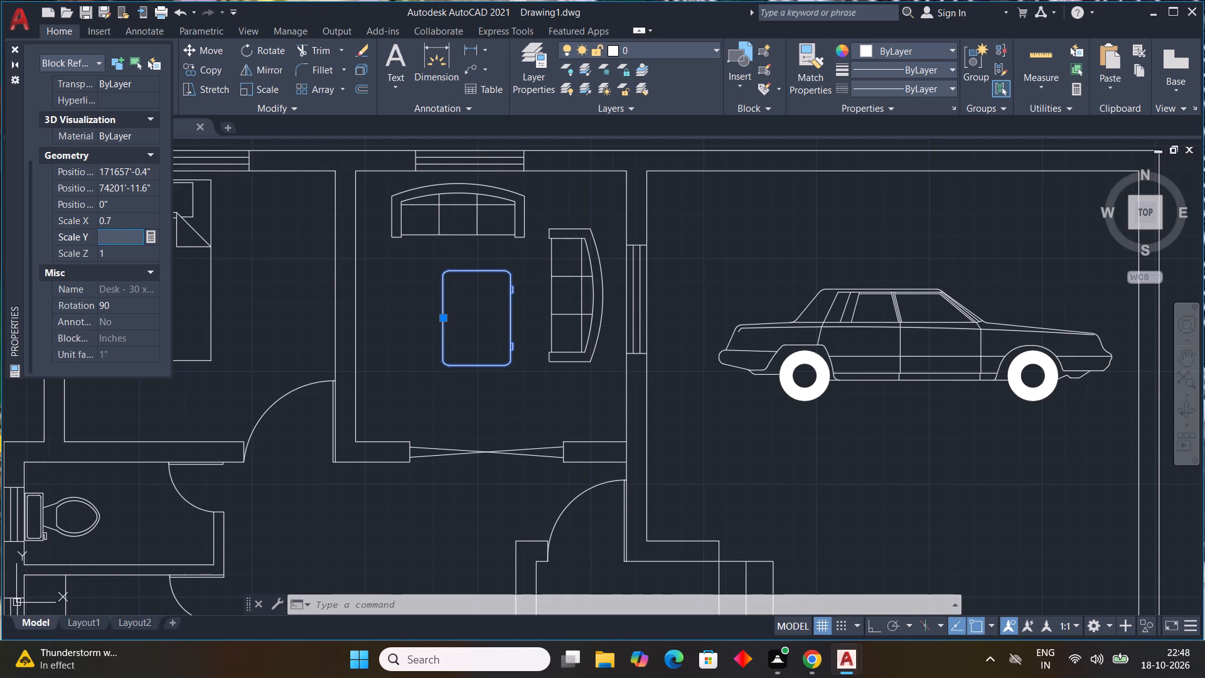
{"action": "key", "text": "Return"}
{"action": "key", "text": "Escape"}
{"action": "key", "text": "Escape"}
{"action": "key", "text": "Escape"}
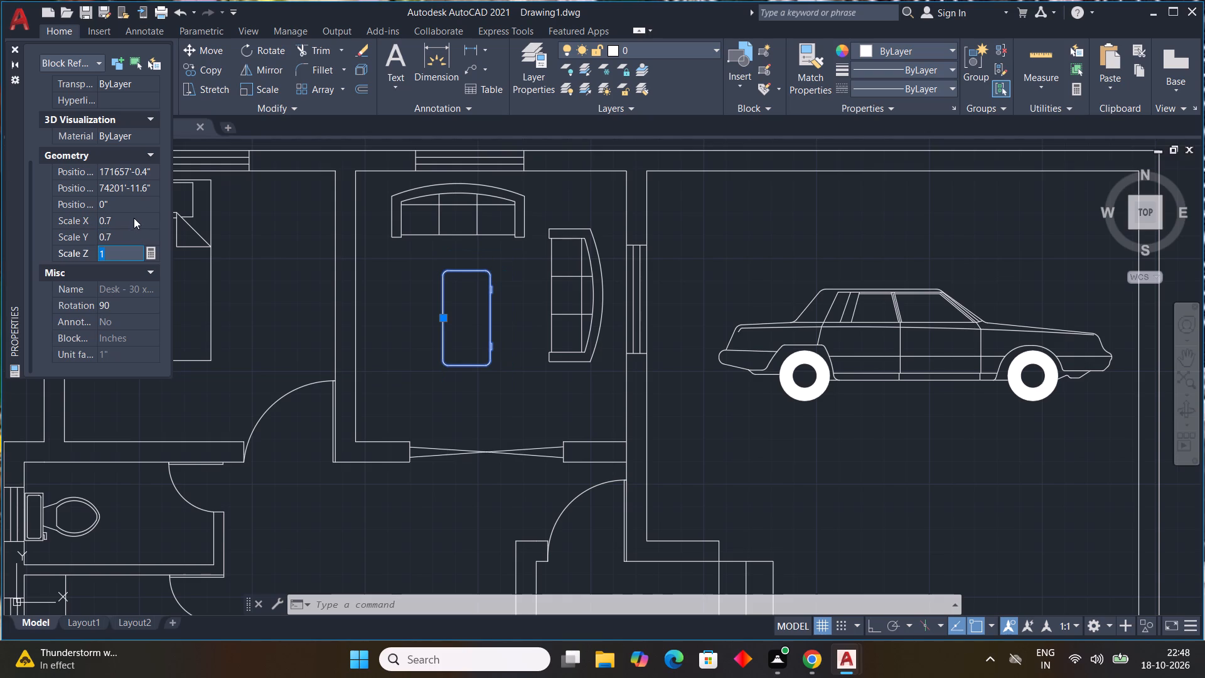
{"action": "scroll", "coordinate": [319, 262], "scroll_direction": "down", "scroll_amount": 3}
{"action": "key", "text": "Escape"}
{"action": "key", "text": "Escape"}
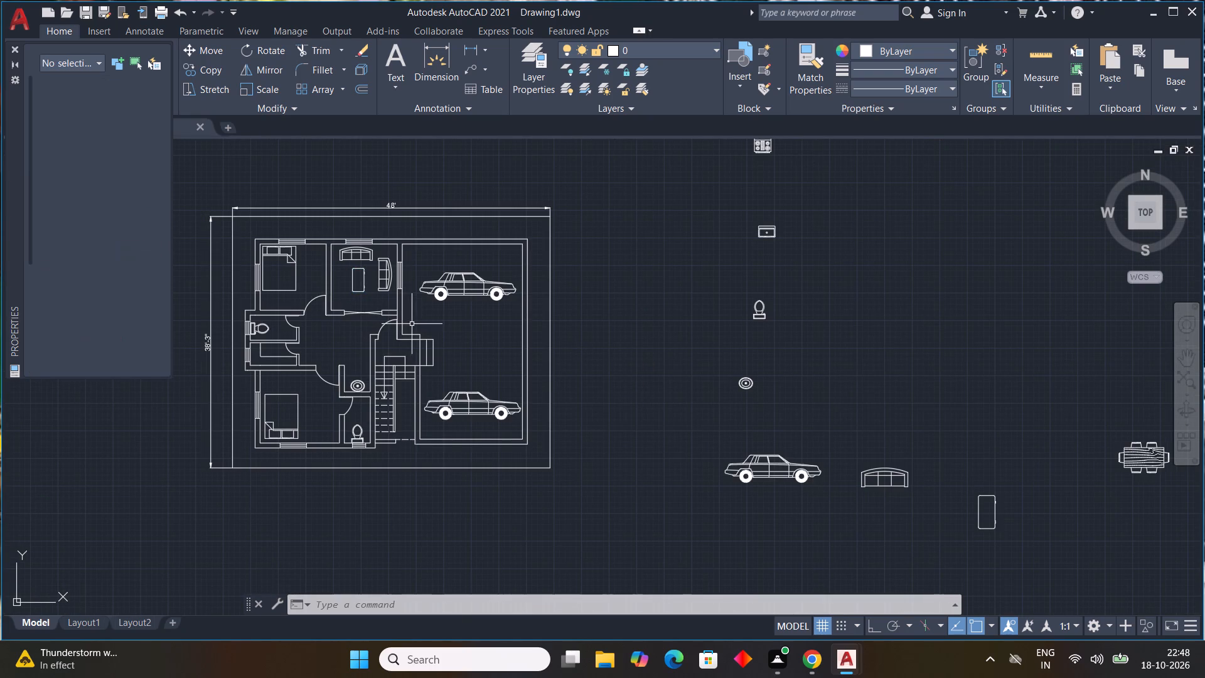
Rotate the source range-oven block outside the plan 180° about its southwest corner.
{"action": "scroll", "coordinate": [727, 416], "scroll_direction": "down", "scroll_amount": 2}
{"action": "middle_click_drag", "start_coordinate": [808, 425], "coordinate": [823, 412]}
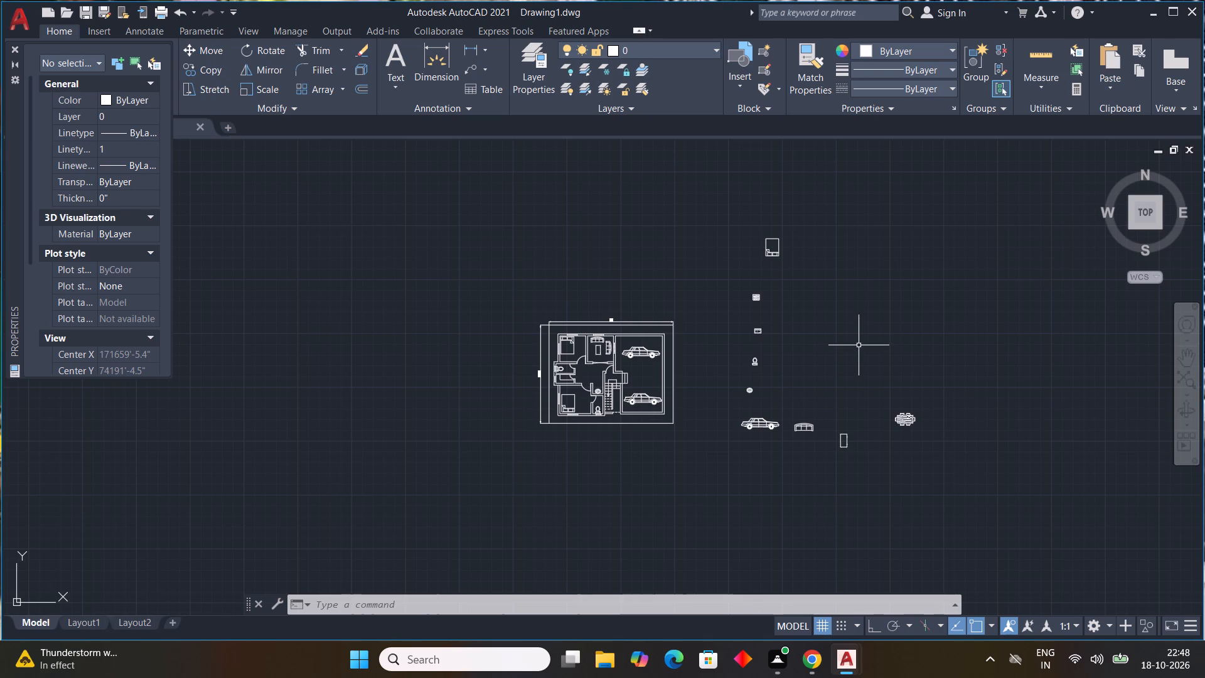
{"action": "scroll", "coordinate": [766, 368], "scroll_direction": "up", "scroll_amount": 2}
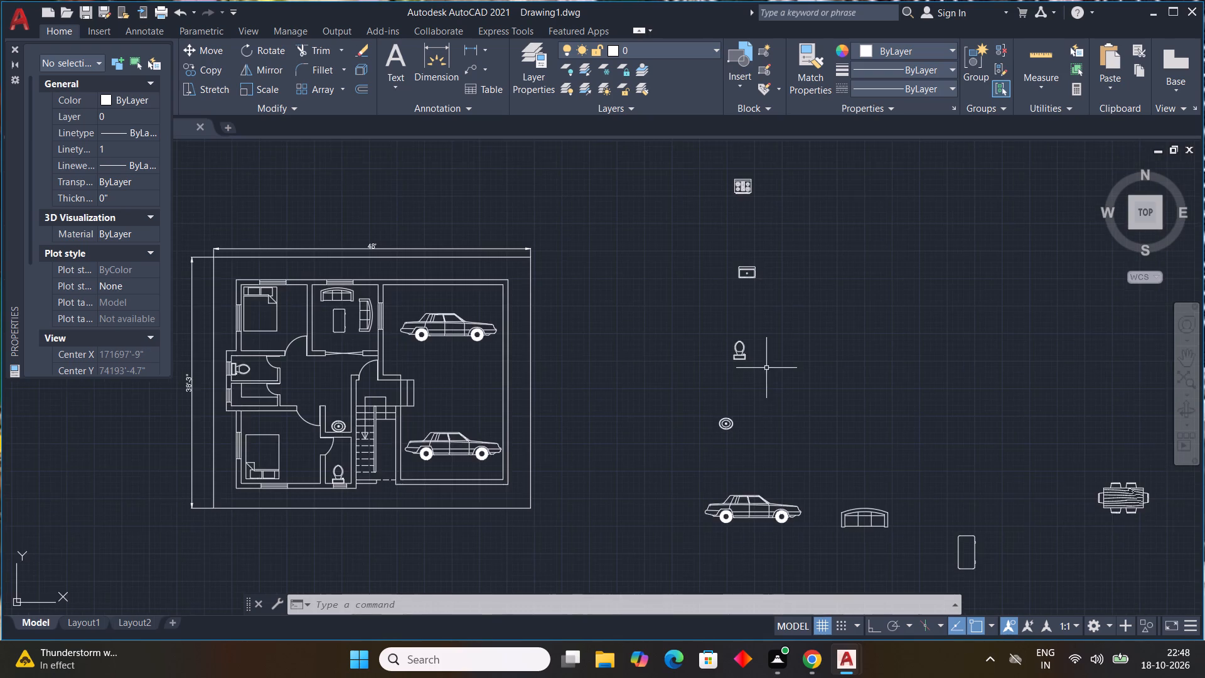
{"action": "middle_click_drag", "start_coordinate": [782, 382], "coordinate": [880, 426]}
{"action": "scroll", "coordinate": [854, 317], "scroll_direction": "up", "scroll_amount": 2}
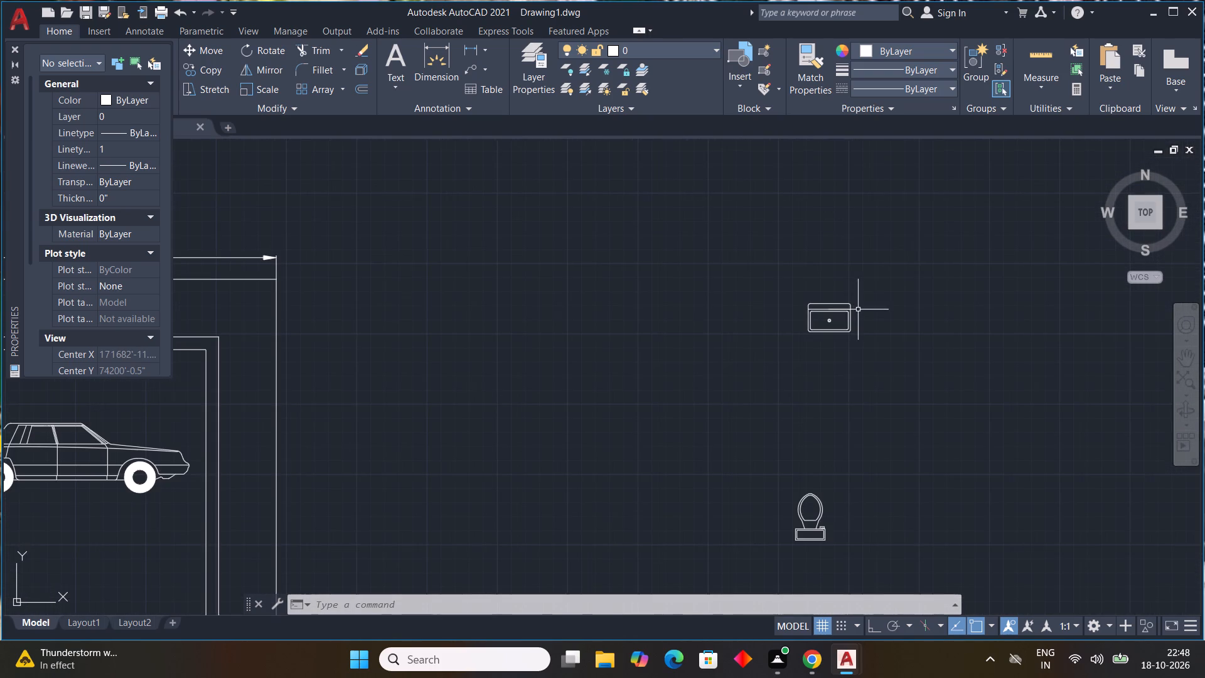
{"action": "middle_click", "coordinate": [858, 309]}
{"action": "scroll", "coordinate": [848, 295], "scroll_direction": "down", "scroll_amount": 4}
{"action": "scroll", "coordinate": [869, 236], "scroll_direction": "up", "scroll_amount": 1}
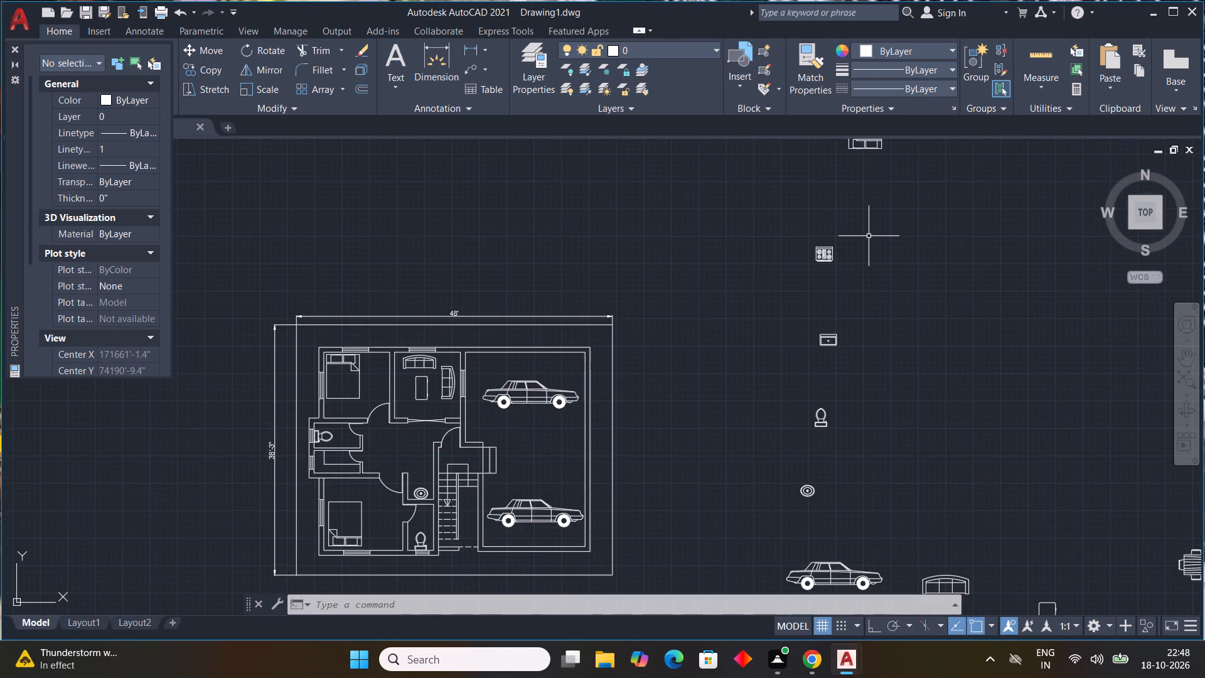
{"action": "scroll", "coordinate": [869, 236], "scroll_direction": "up", "scroll_amount": 1}
{"action": "left_click", "coordinate": [858, 239]}
{"action": "left_click", "coordinate": [719, 284]}
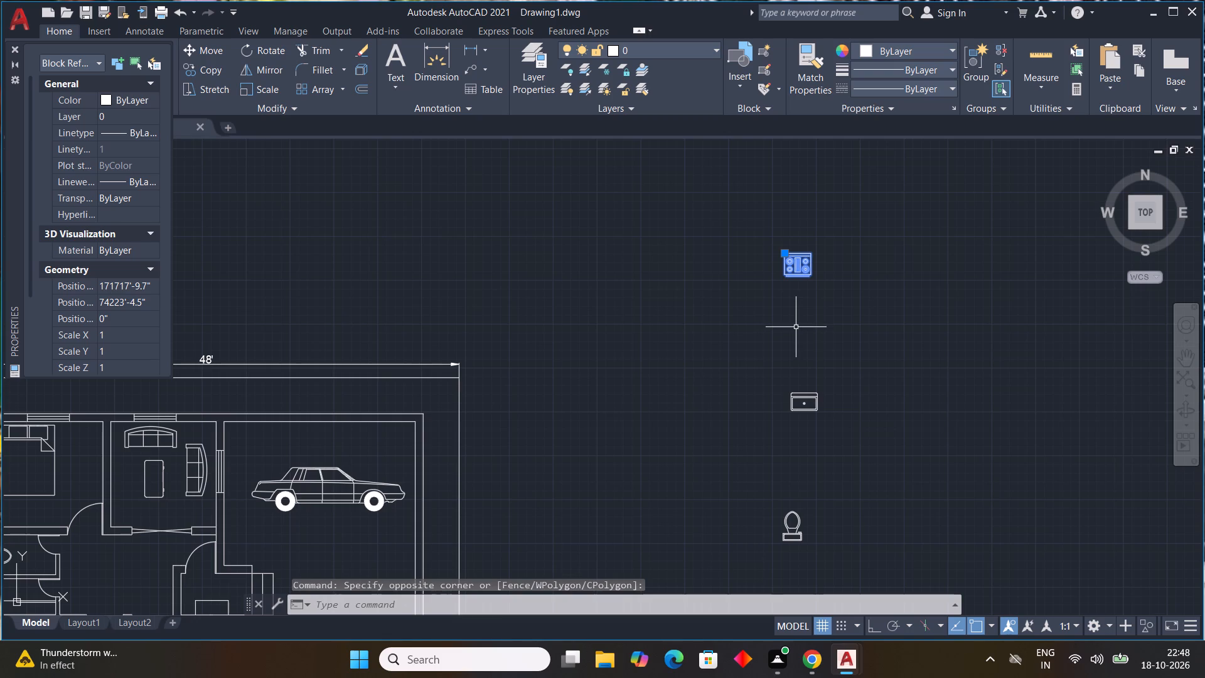
{"action": "key", "text": "r"}
{"action": "key", "text": "o"}
{"action": "key", "text": "space"}
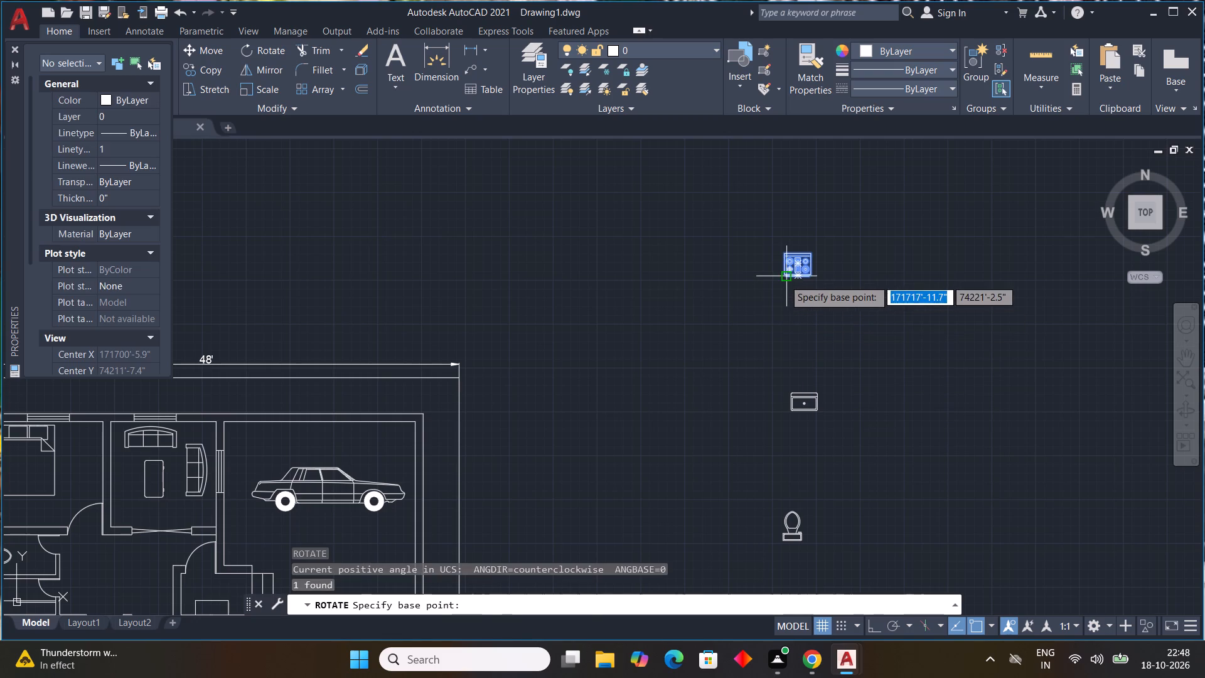
{"action": "left_click", "coordinate": [784, 279]}
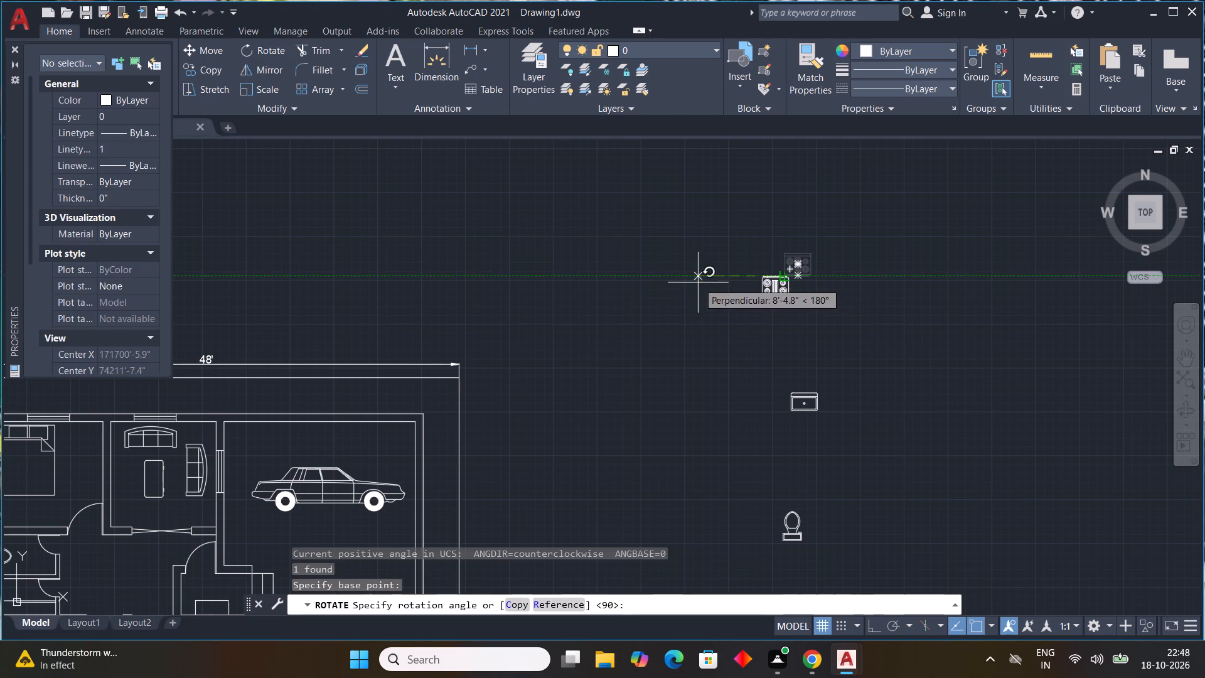
{"action": "left_click", "coordinate": [688, 276]}
Copy the rotated range-oven block onto the south counter of the small west room with the L-shaped counter.
{"action": "left_click", "coordinate": [797, 265]}
{"action": "left_click", "coordinate": [704, 339]}
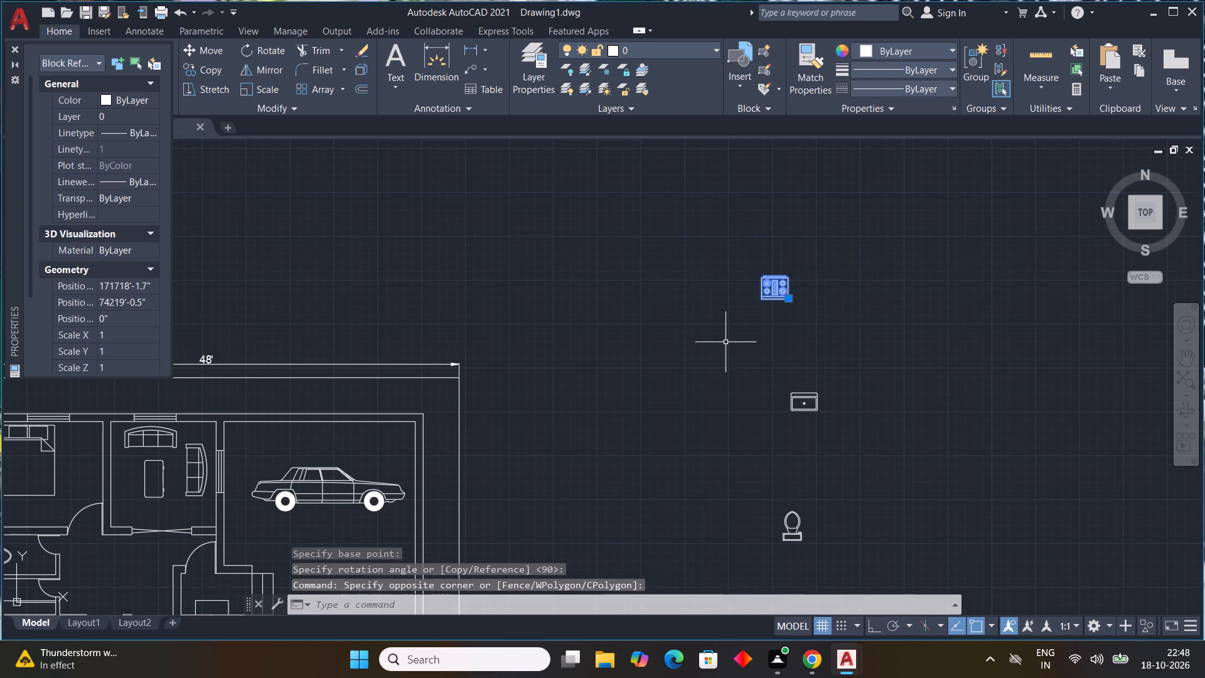
{"action": "type", "text": "CO"}
{"action": "key", "text": "space"}
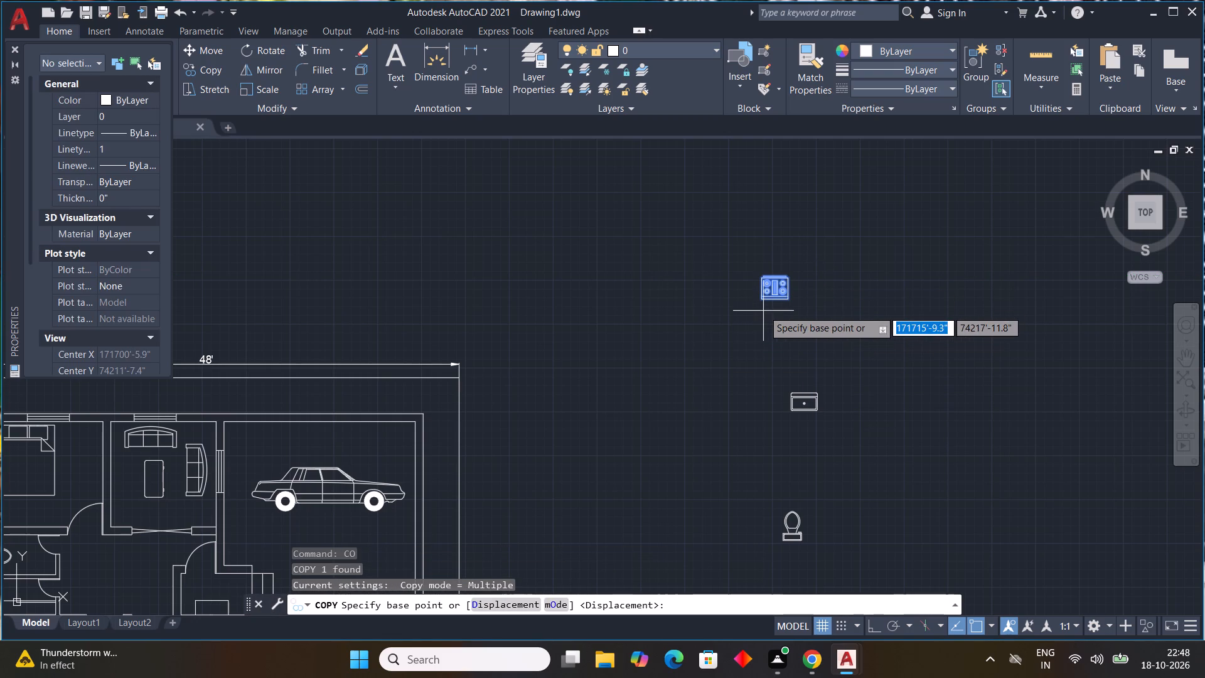
{"action": "left_click", "coordinate": [767, 295]}
{"action": "scroll", "coordinate": [653, 381], "scroll_direction": "down", "scroll_amount": 2}
{"action": "middle_click_drag", "start_coordinate": [690, 350], "coordinate": [747, 316]}
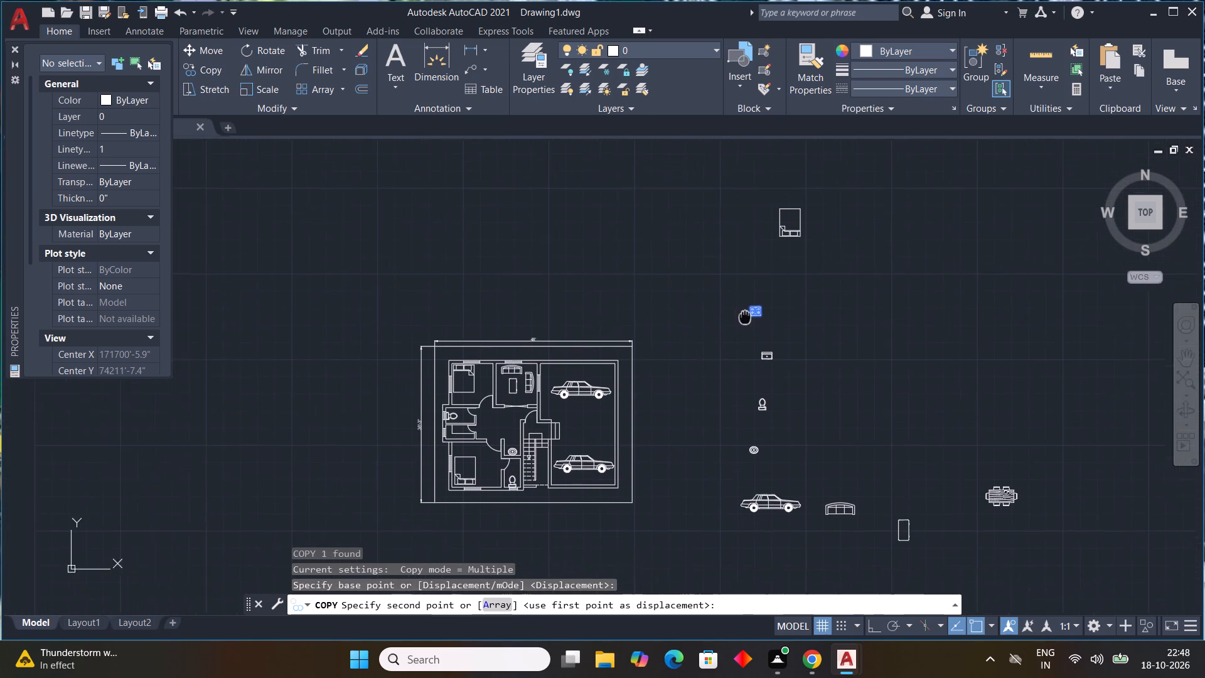
{"action": "middle_click_drag", "start_coordinate": [747, 316], "coordinate": [751, 311]}
{"action": "scroll", "coordinate": [467, 429], "scroll_direction": "up", "scroll_amount": 6}
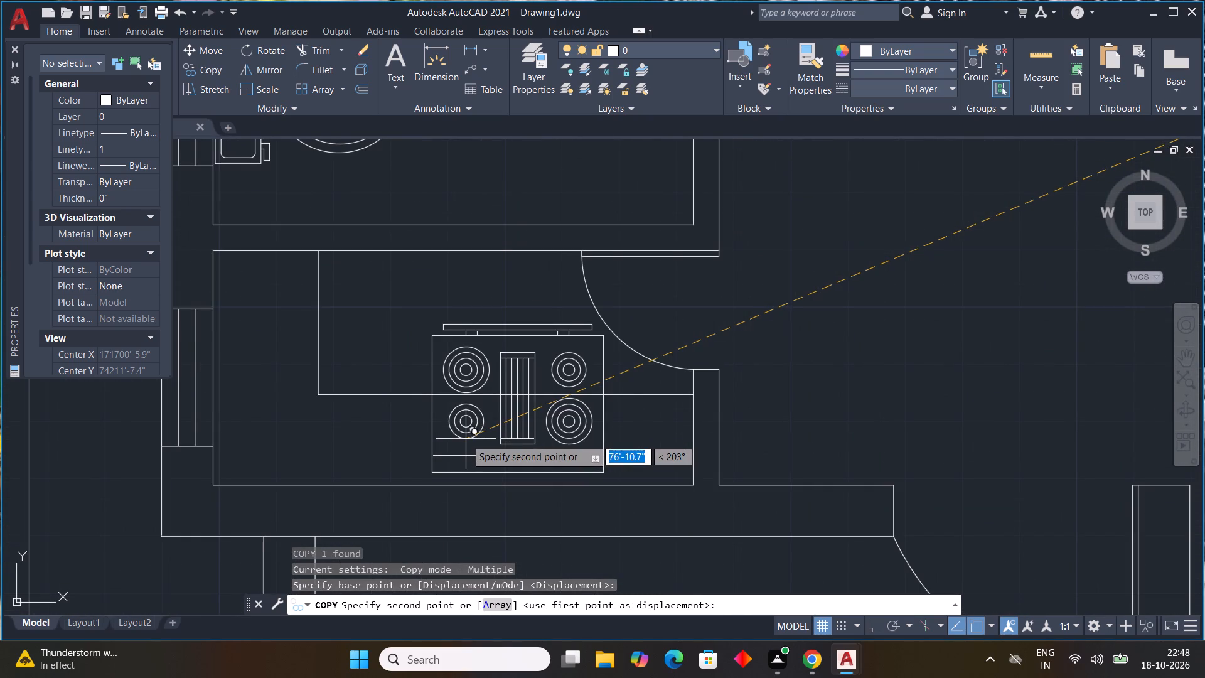
{"action": "left_click", "coordinate": [466, 439]}
{"action": "key", "text": "Escape"}
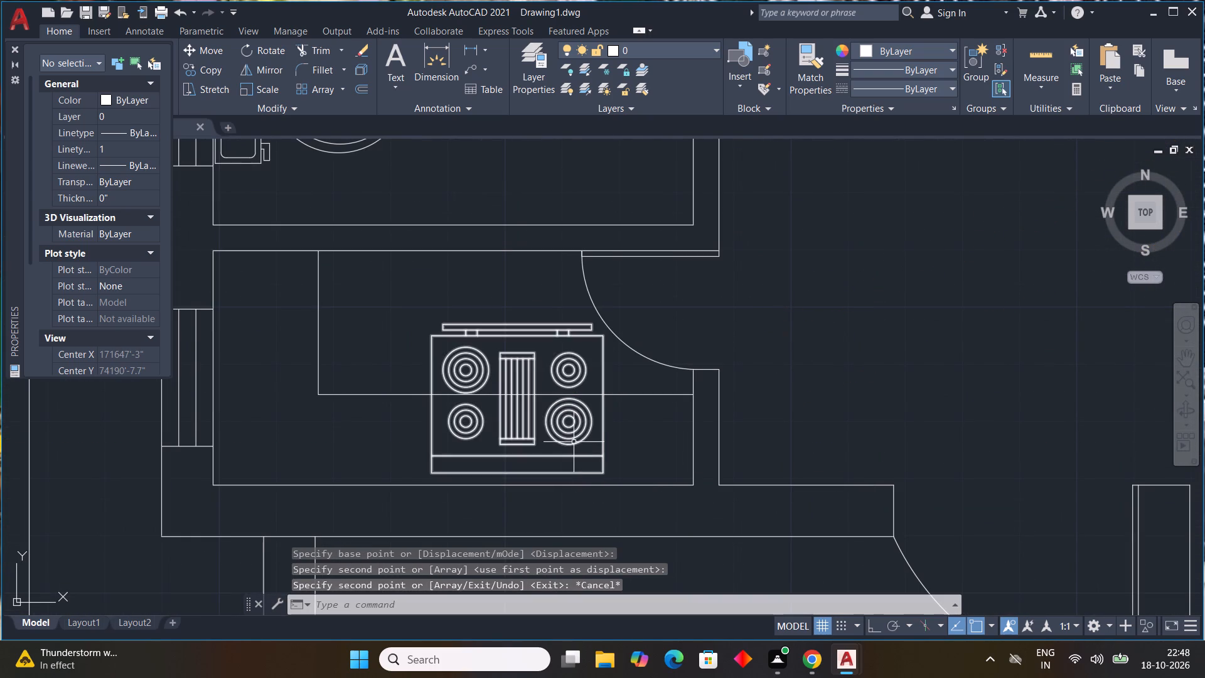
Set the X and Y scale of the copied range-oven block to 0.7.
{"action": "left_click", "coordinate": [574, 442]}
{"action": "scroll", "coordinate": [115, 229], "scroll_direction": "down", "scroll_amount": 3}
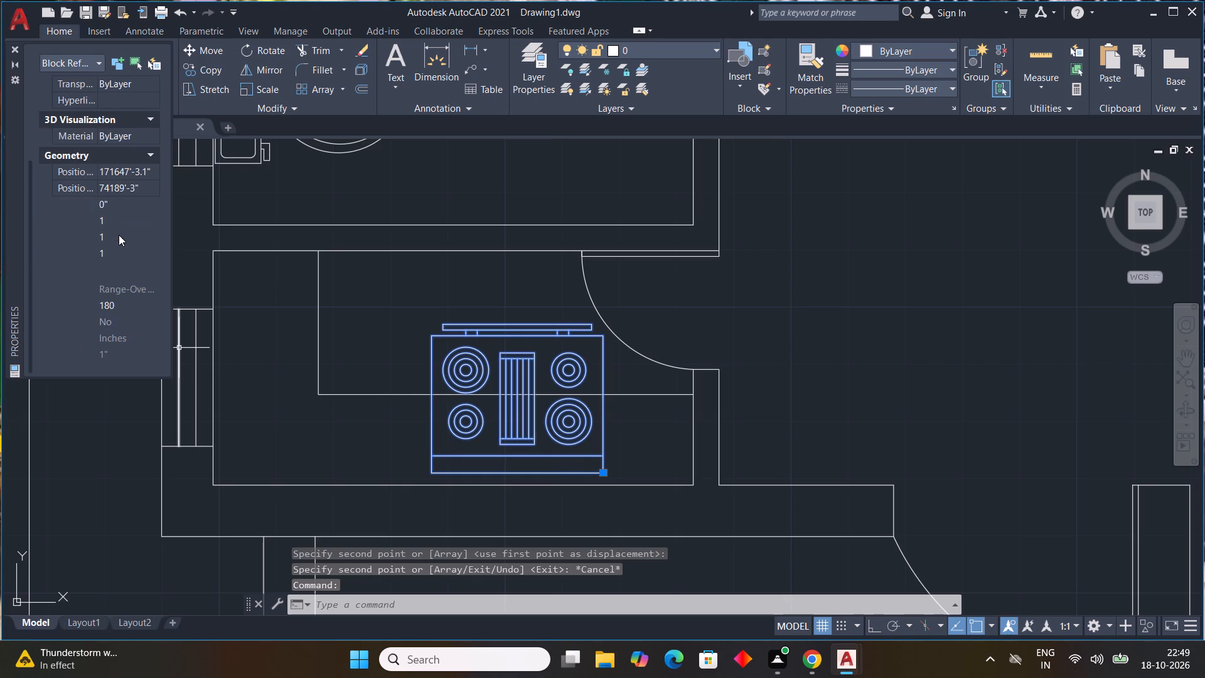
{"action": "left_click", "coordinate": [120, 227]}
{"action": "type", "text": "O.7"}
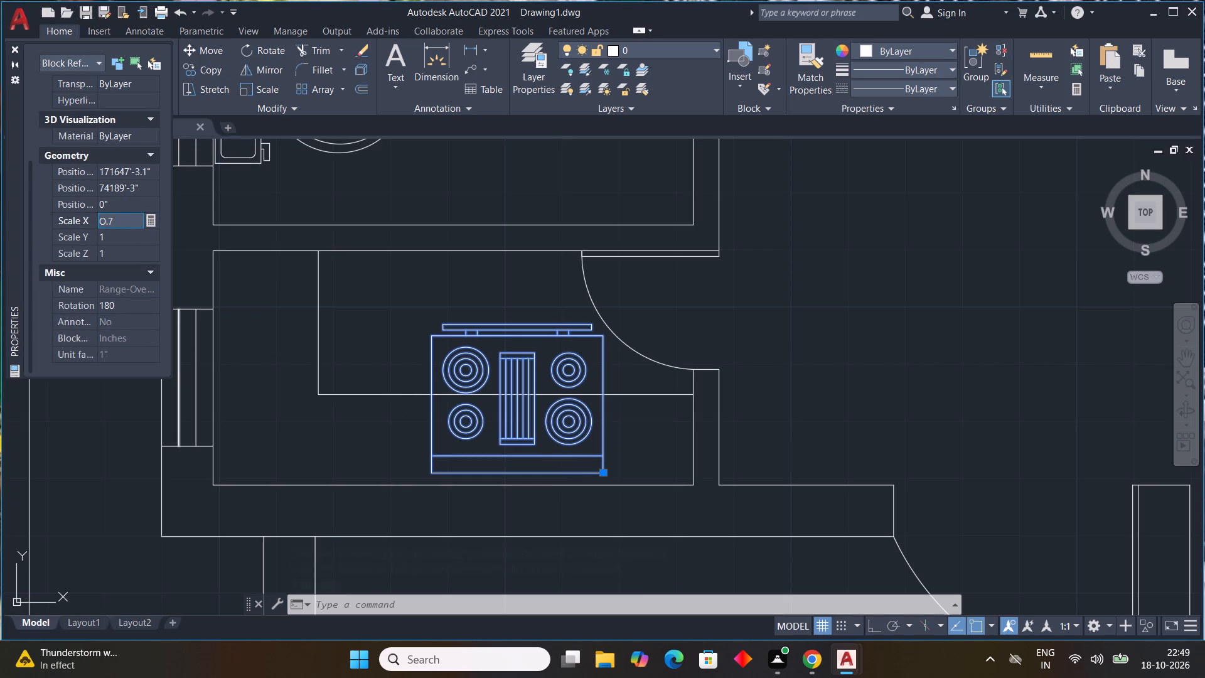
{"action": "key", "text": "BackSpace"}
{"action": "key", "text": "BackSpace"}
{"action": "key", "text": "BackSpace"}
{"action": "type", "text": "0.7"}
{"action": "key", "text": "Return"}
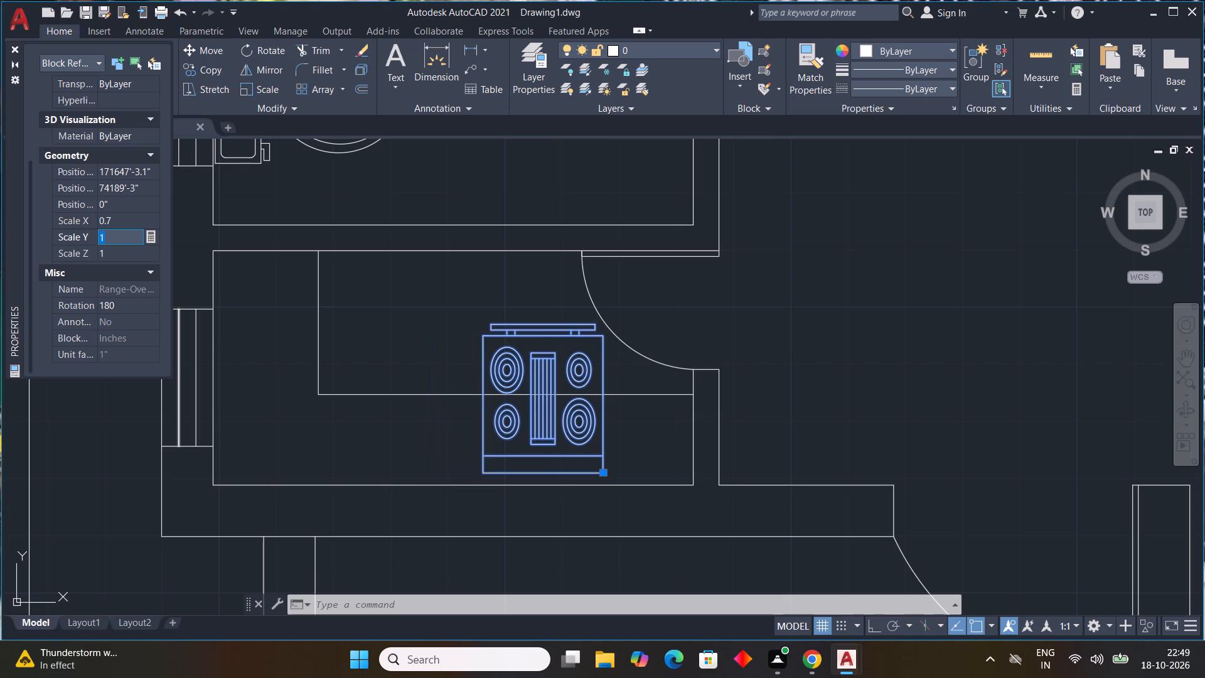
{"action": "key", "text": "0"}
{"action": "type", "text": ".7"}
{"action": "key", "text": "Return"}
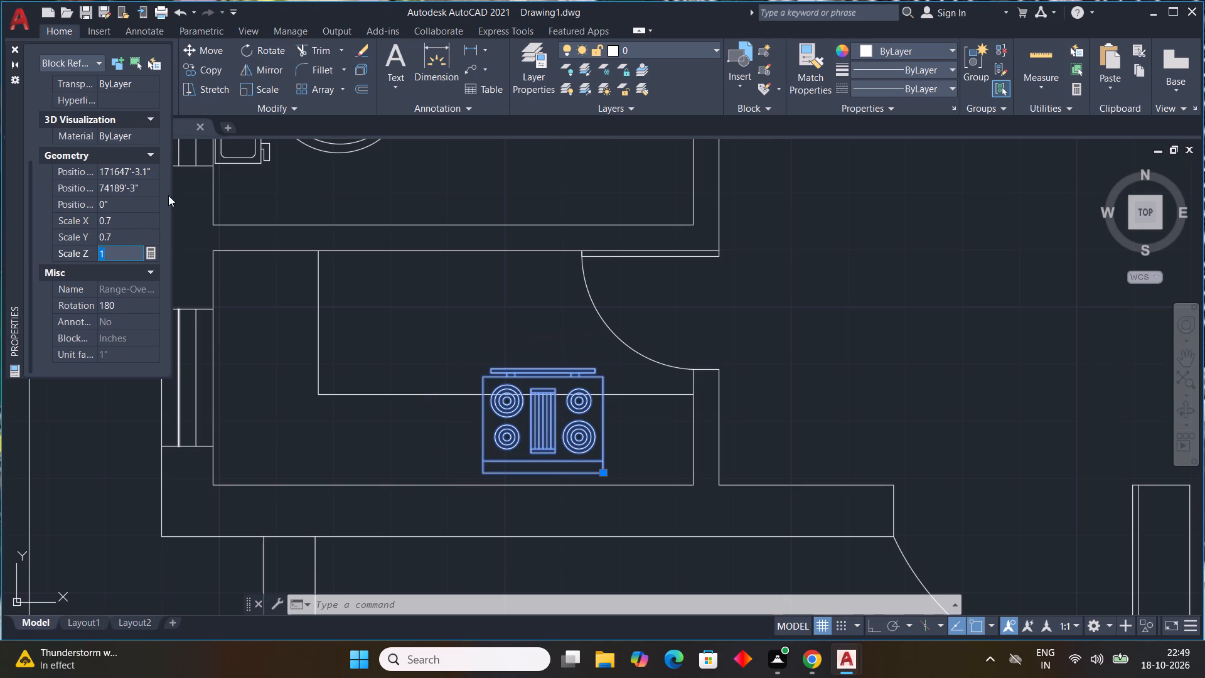
Set the X and Y scale of the copied range-oven block to 0.5.
{"action": "left_click", "coordinate": [135, 221]}
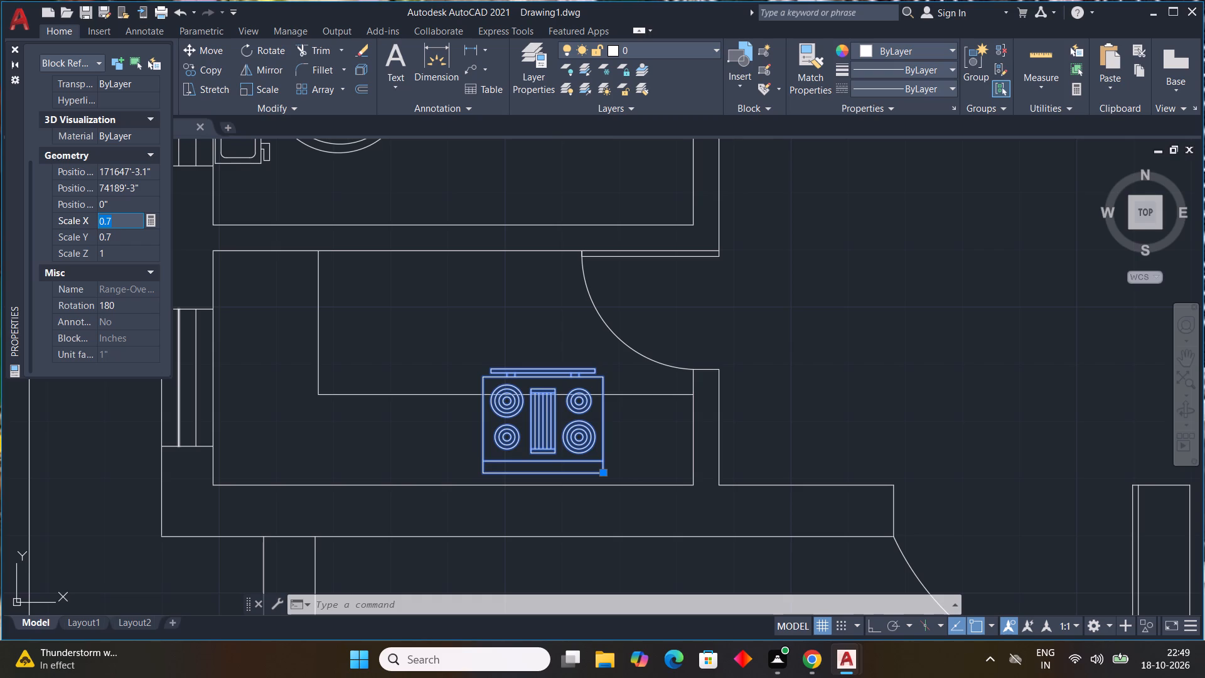
{"action": "type", "text": "0."}
{"action": "key", "text": "5"}
{"action": "key", "text": "Return"}
{"action": "type", "text": "0.5"}
{"action": "key", "text": "Return"}
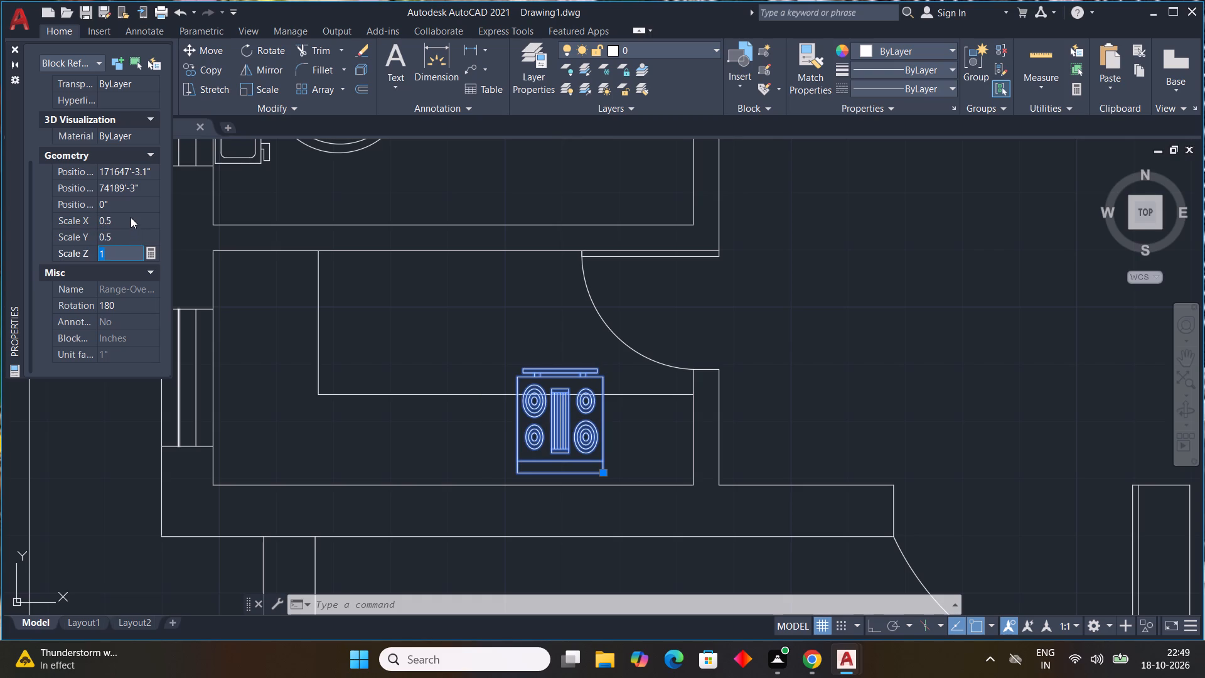
{"action": "scroll", "coordinate": [410, 333], "scroll_direction": "down", "scroll_amount": 4}
{"action": "key", "text": "Escape"}
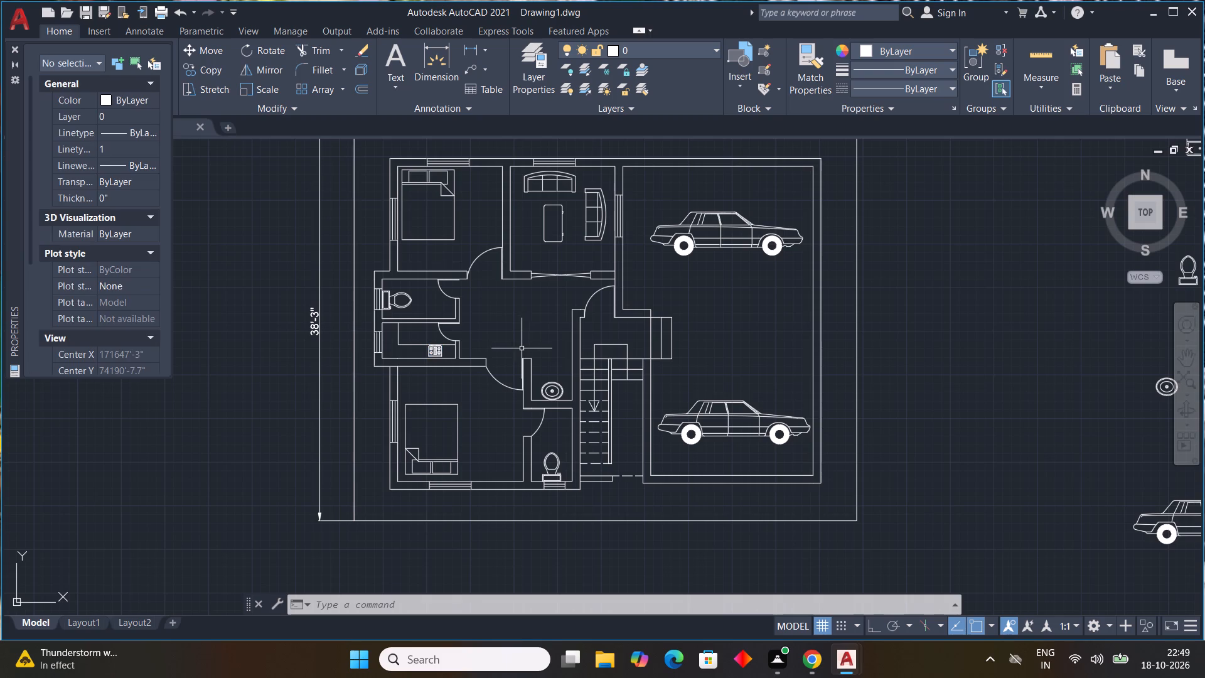
Set the X and Y scale of the source single sink block outside the plan to 0.5.
{"action": "middle_click_drag", "start_coordinate": [522, 348], "coordinate": [259, 267]}
{"action": "middle_click_drag", "start_coordinate": [842, 299], "coordinate": [732, 578]}
{"action": "middle_click", "coordinate": [732, 578]}
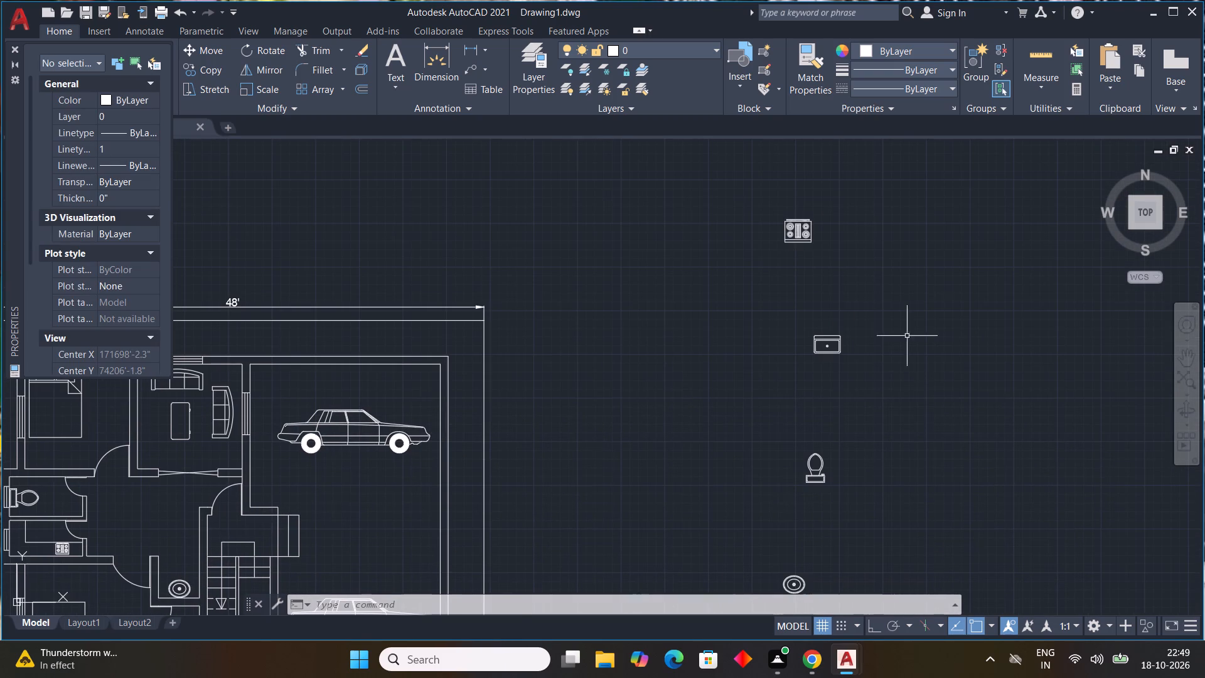
{"action": "left_click", "coordinate": [863, 308]}
{"action": "left_click", "coordinate": [731, 393]}
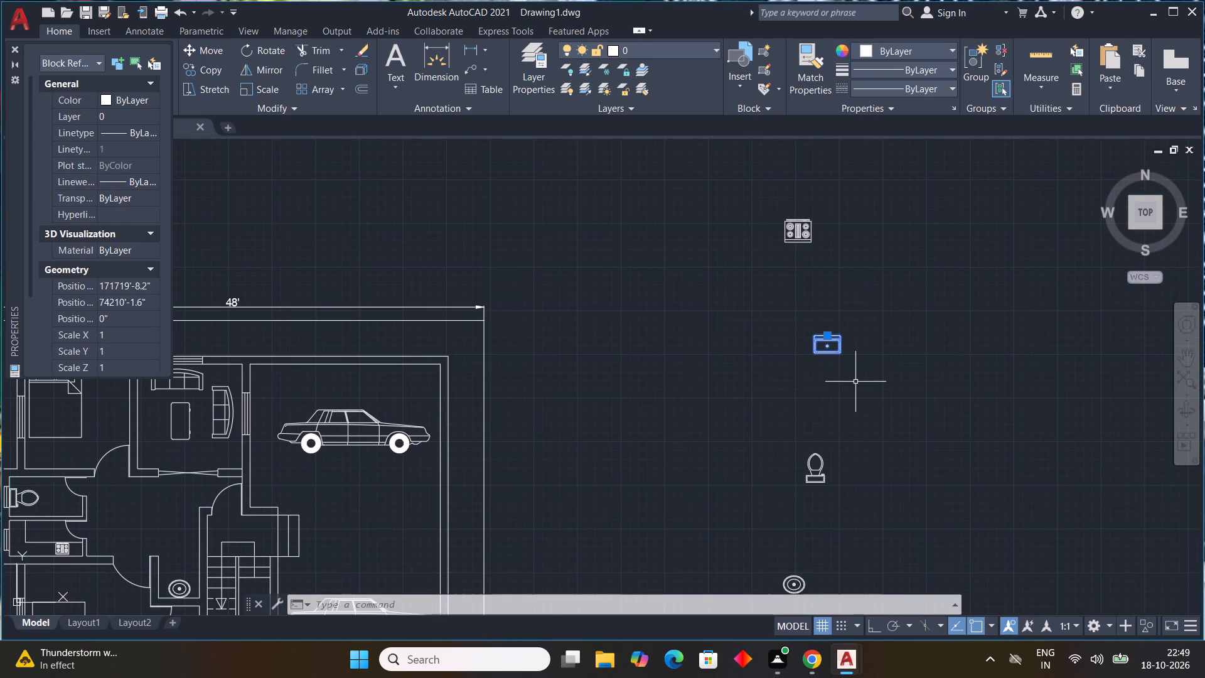
{"action": "scroll", "coordinate": [86, 217], "scroll_direction": "down", "scroll_amount": 2}
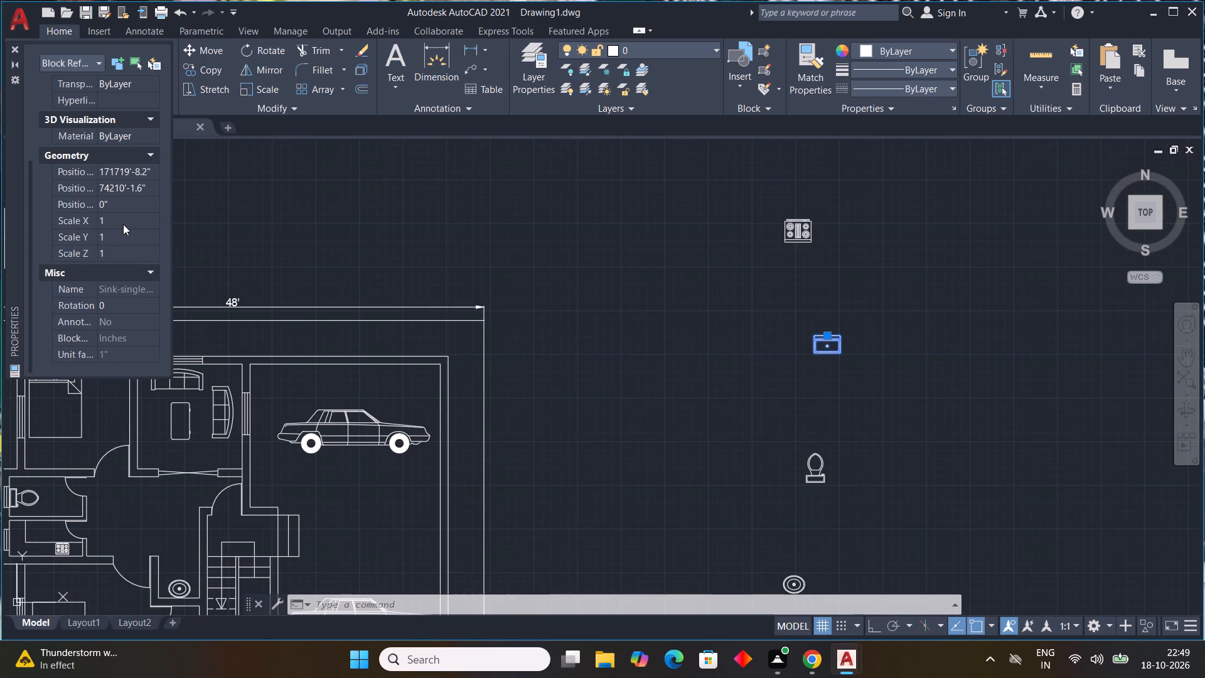
{"action": "left_click", "coordinate": [123, 224]}
{"action": "type", "text": "0.5"}
{"action": "key", "text": "Return"}
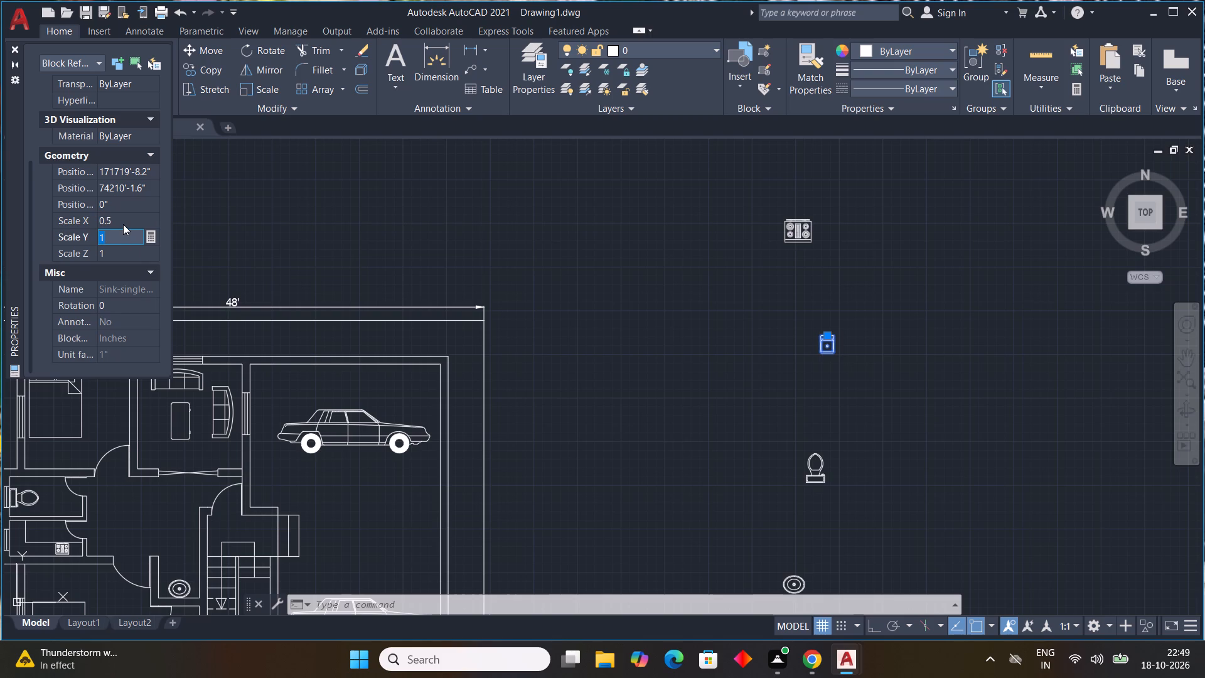
{"action": "key", "text": "0"}
{"action": "type", "text": ".5"}
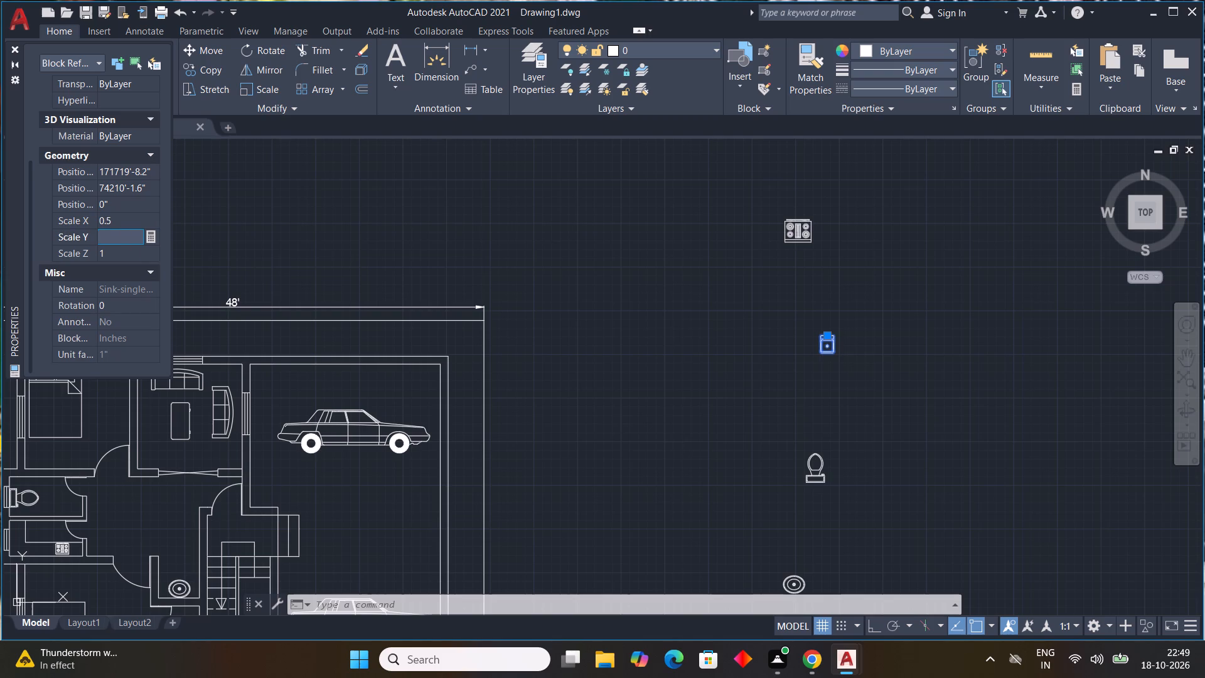
{"action": "key", "text": "Return"}
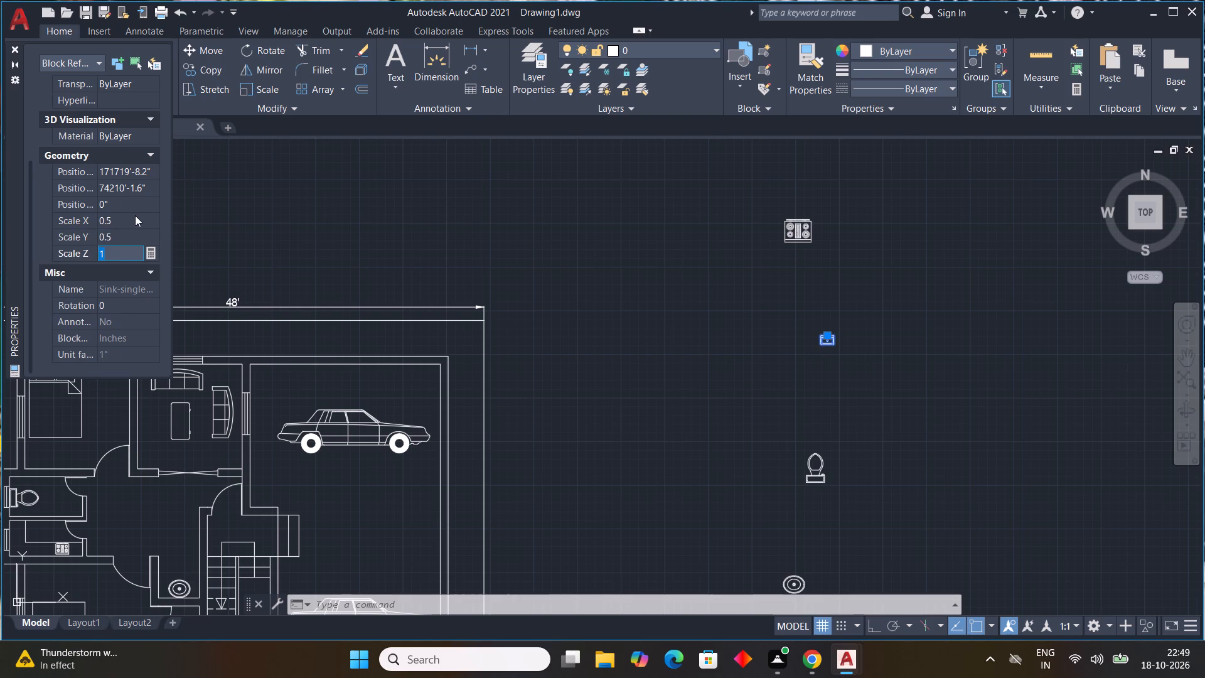
Copy the scaled single sink block onto the small kitchen's south counter, west of the range-oven.
{"action": "key", "text": "c"}
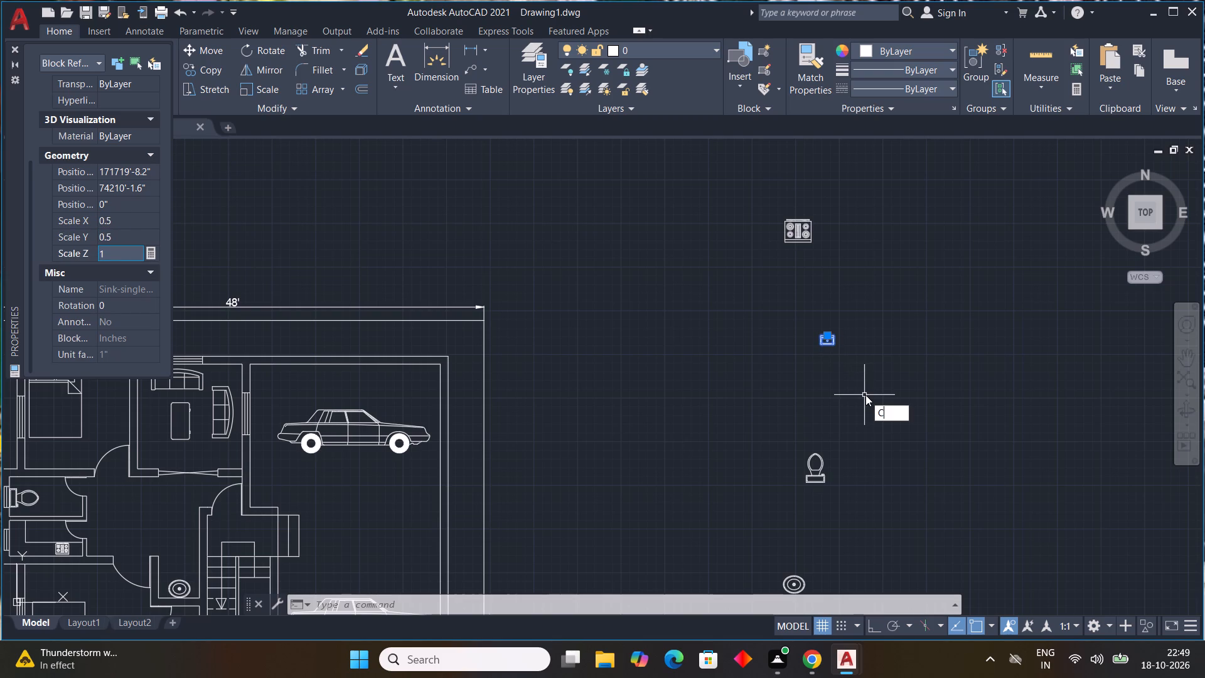
{"action": "type", "text": "O"}
{"action": "key", "text": "space"}
{"action": "left_click", "coordinate": [827, 337]}
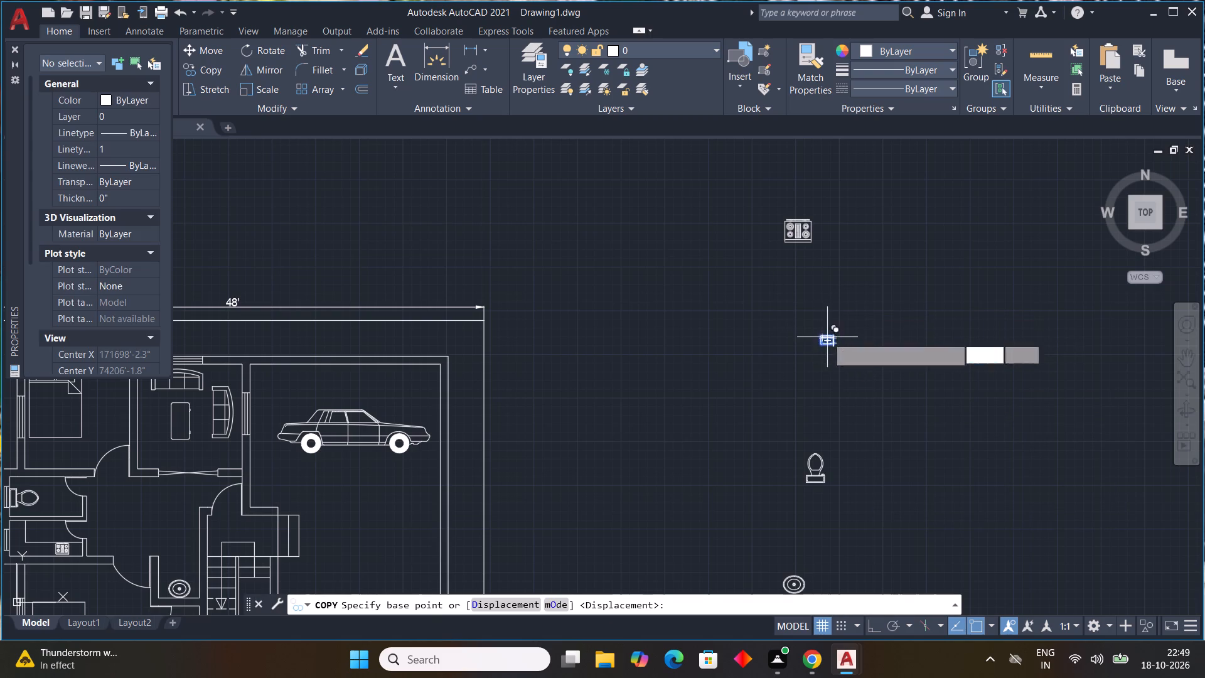
{"action": "scroll", "coordinate": [673, 448], "scroll_direction": "down", "scroll_amount": 1}
{"action": "middle_click_drag", "start_coordinate": [673, 448], "coordinate": [845, 267]}
{"action": "scroll", "coordinate": [430, 344], "scroll_direction": "up", "scroll_amount": 3}
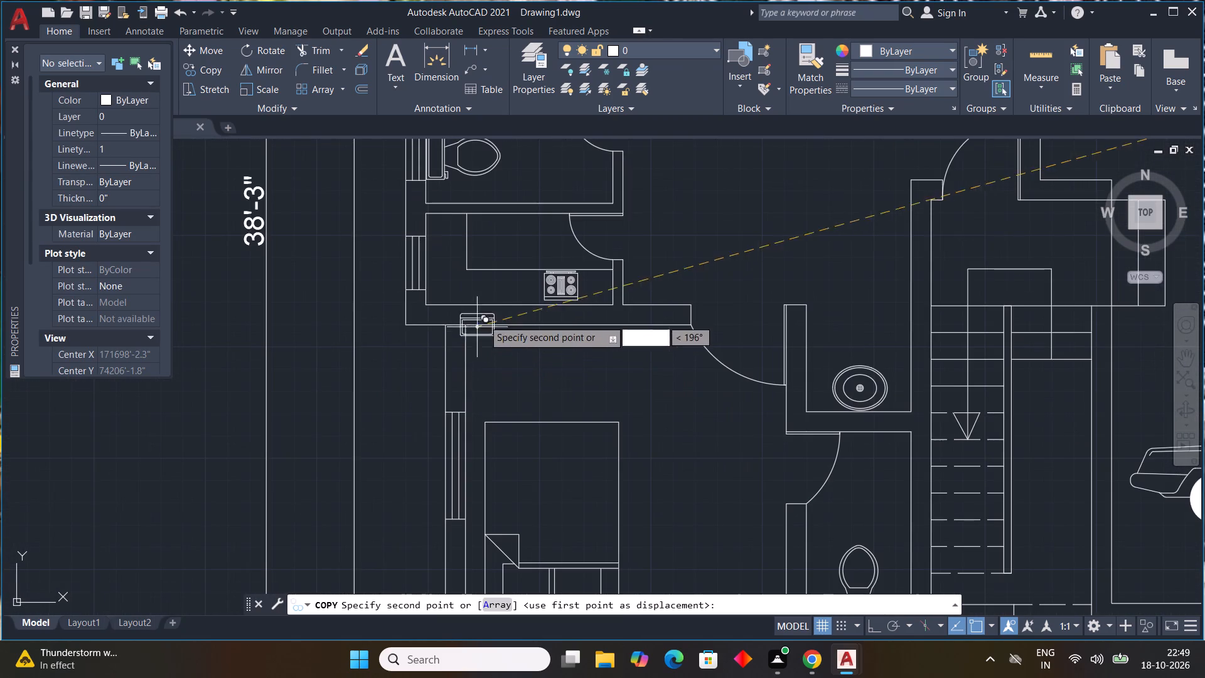
{"action": "scroll", "coordinate": [492, 297], "scroll_direction": "up", "scroll_amount": 3}
{"action": "left_click", "coordinate": [467, 263]}
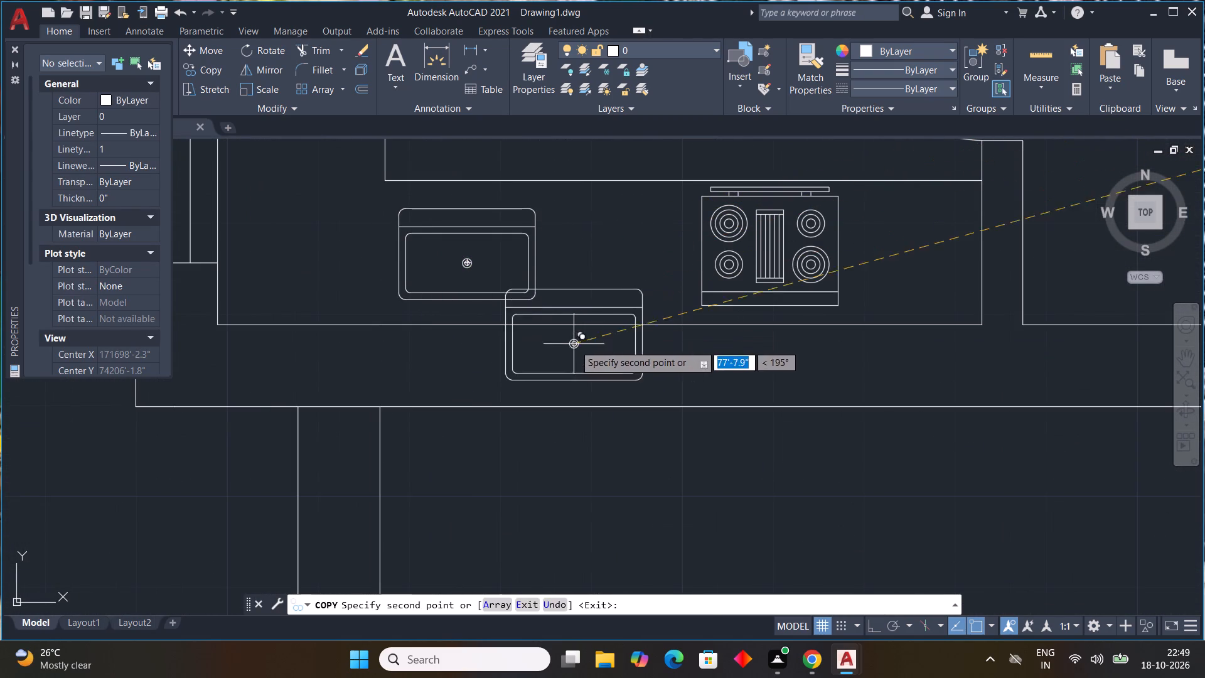
{"action": "key", "text": "Escape"}
{"action": "key", "text": "Escape"}
Draw a line extending the south counter's front edge from the L-shaped counter's inner corner to the west wall.
{"action": "scroll", "coordinate": [562, 345], "scroll_direction": "down", "scroll_amount": 3}
{"action": "middle_click_drag", "start_coordinate": [653, 414], "coordinate": [645, 414]}
{"action": "scroll", "coordinate": [653, 414], "scroll_direction": "down", "scroll_amount": 1}
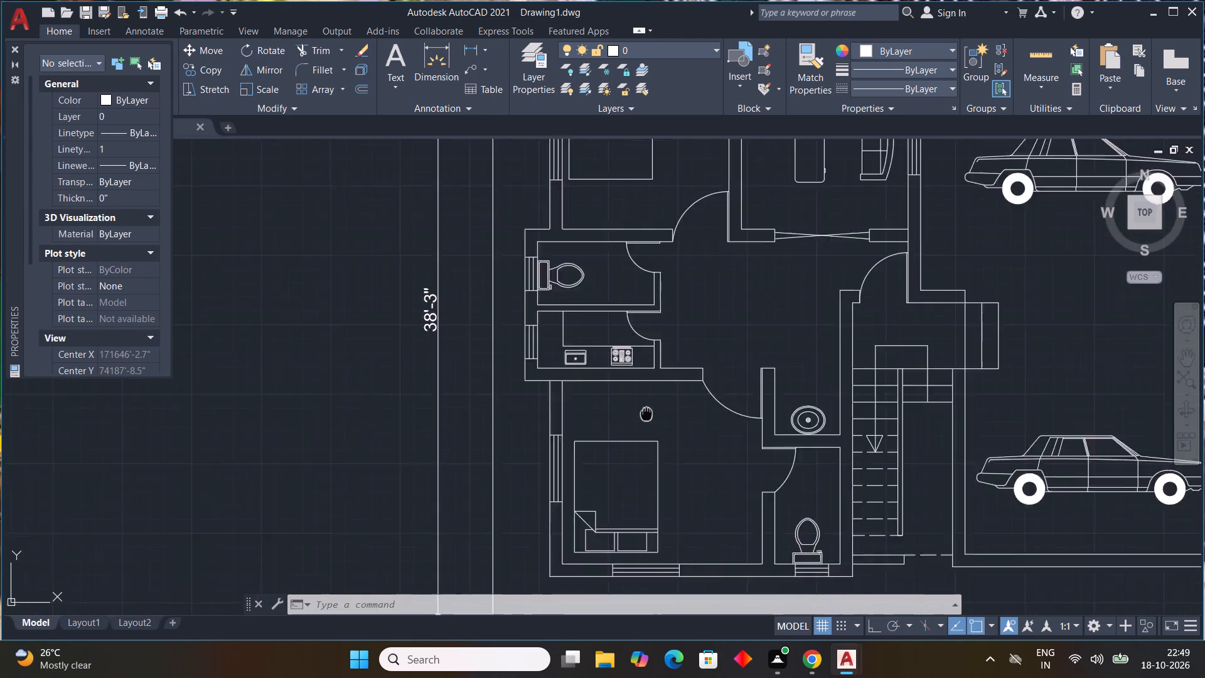
{"action": "middle_click_drag", "start_coordinate": [645, 414], "coordinate": [606, 406]}
{"action": "scroll", "coordinate": [636, 414], "scroll_direction": "down", "scroll_amount": 1}
{"action": "middle_click_drag", "start_coordinate": [604, 411], "coordinate": [517, 391]}
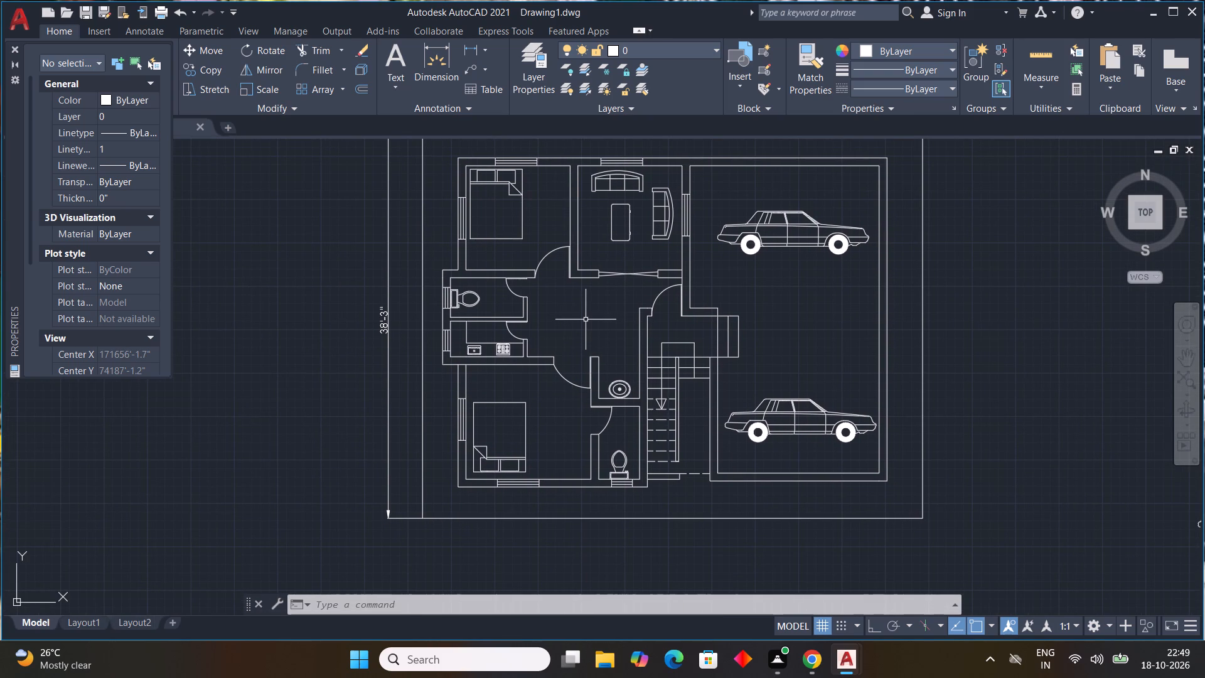
{"action": "scroll", "coordinate": [573, 321], "scroll_direction": "up", "scroll_amount": 3}
{"action": "middle_click_drag", "start_coordinate": [576, 322], "coordinate": [707, 321]}
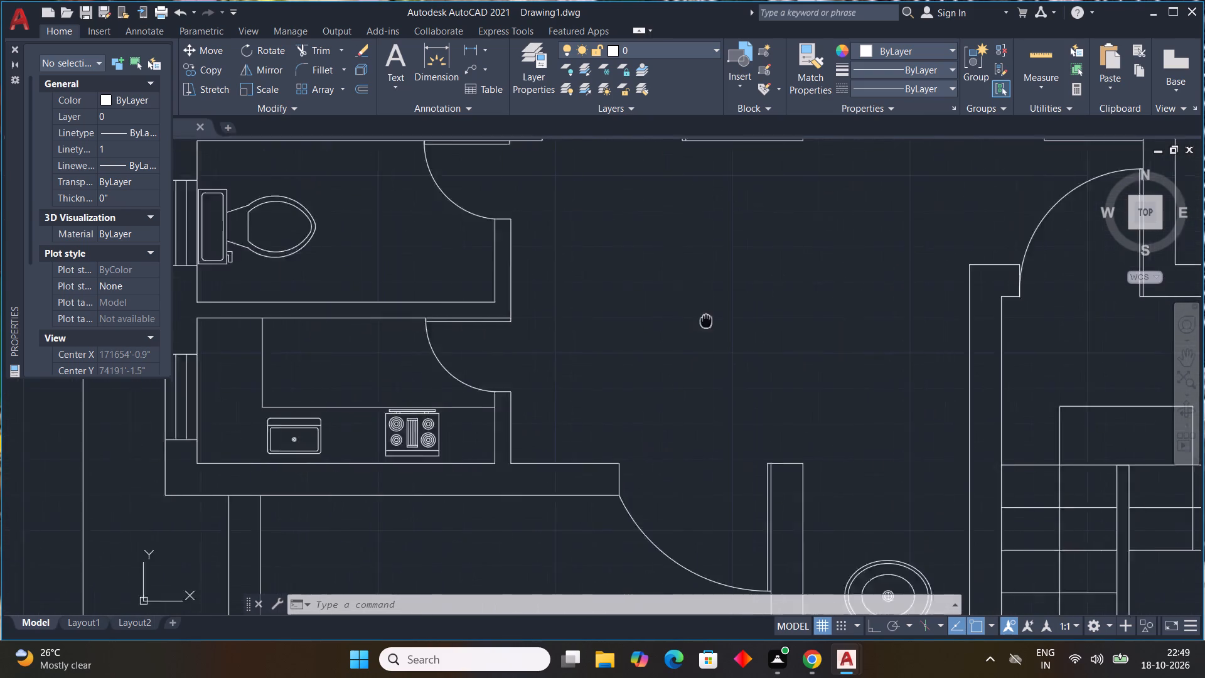
{"action": "middle_click_drag", "start_coordinate": [707, 321], "coordinate": [870, 288]}
{"action": "type", "text": "L"}
{"action": "key", "text": "space"}
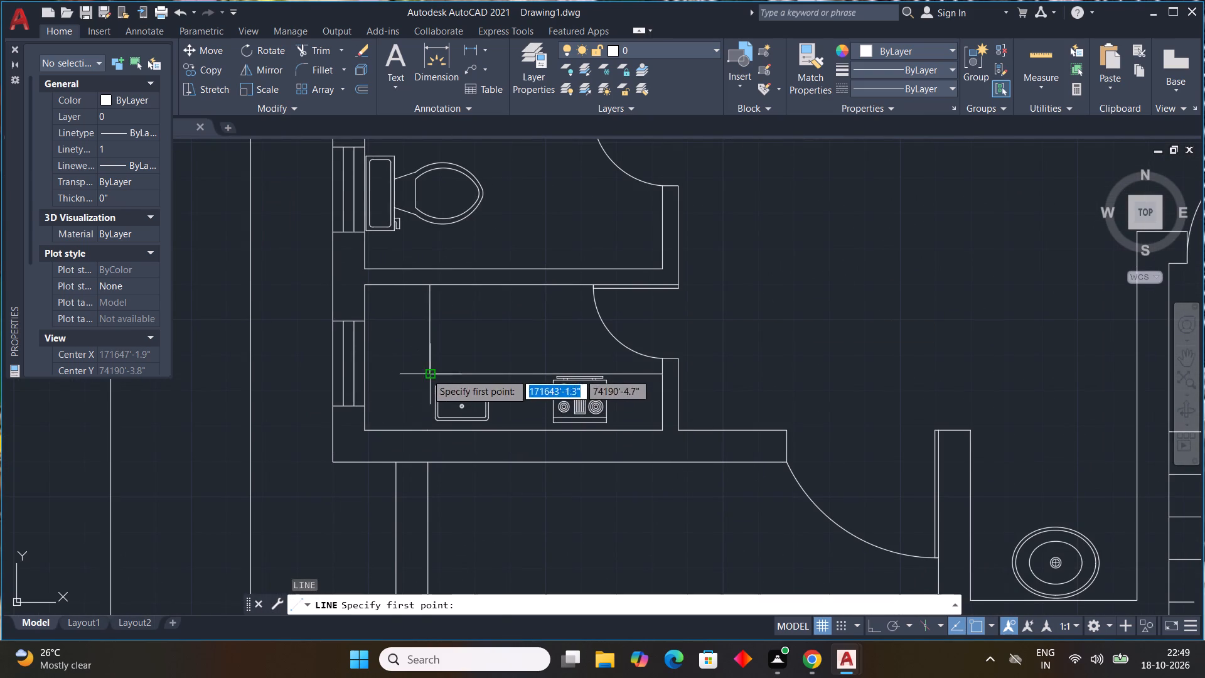
{"action": "left_click", "coordinate": [429, 373]}
{"action": "left_click", "coordinate": [361, 375]}
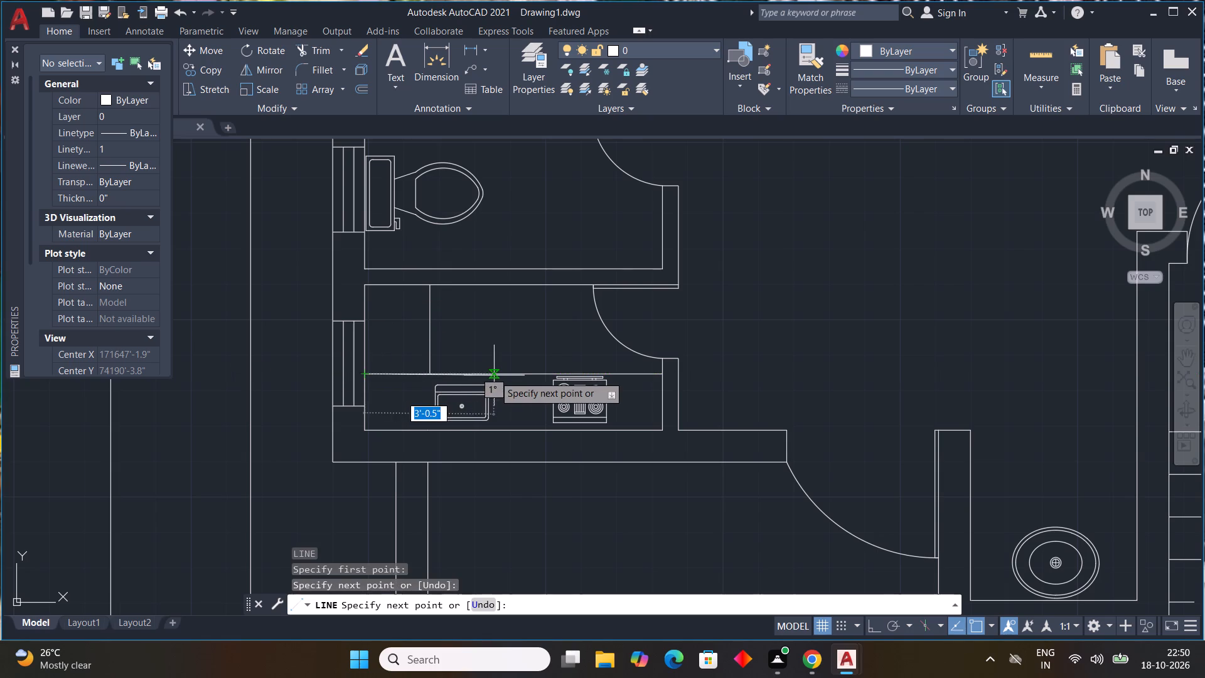
{"action": "key", "text": "Escape"}
Delete the vertical edge line of the small kitchen's former west counter.
{"action": "left_click", "coordinate": [432, 336]}
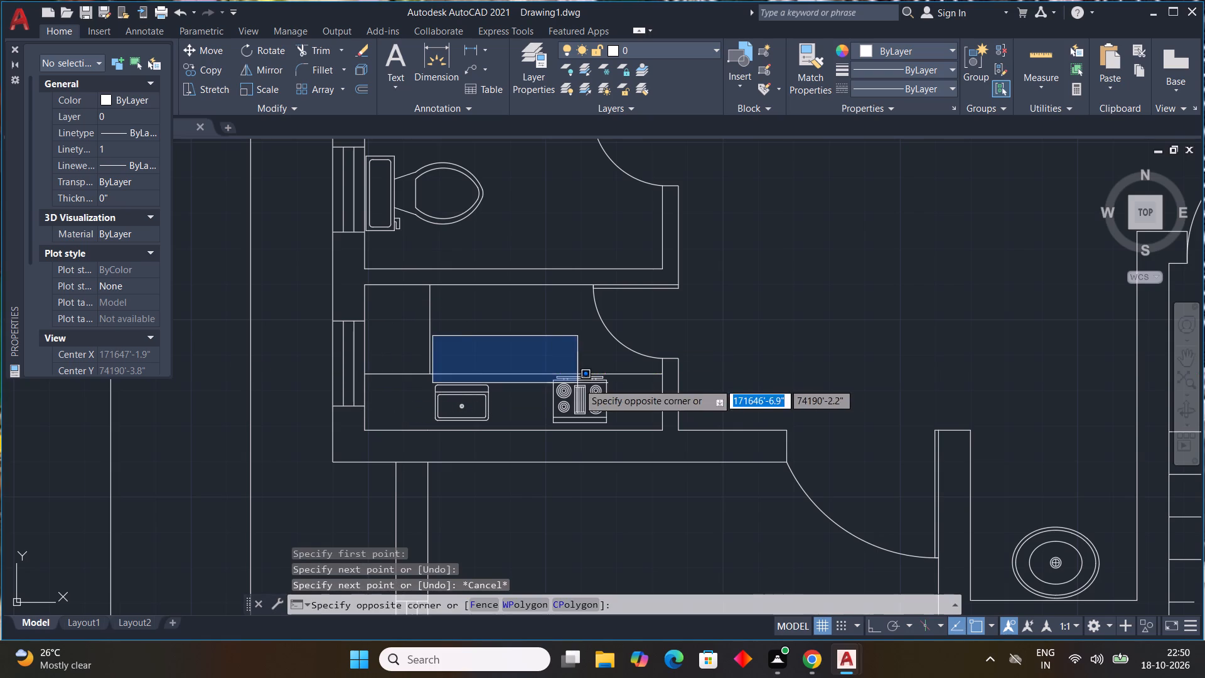
{"action": "left_click", "coordinate": [397, 340]}
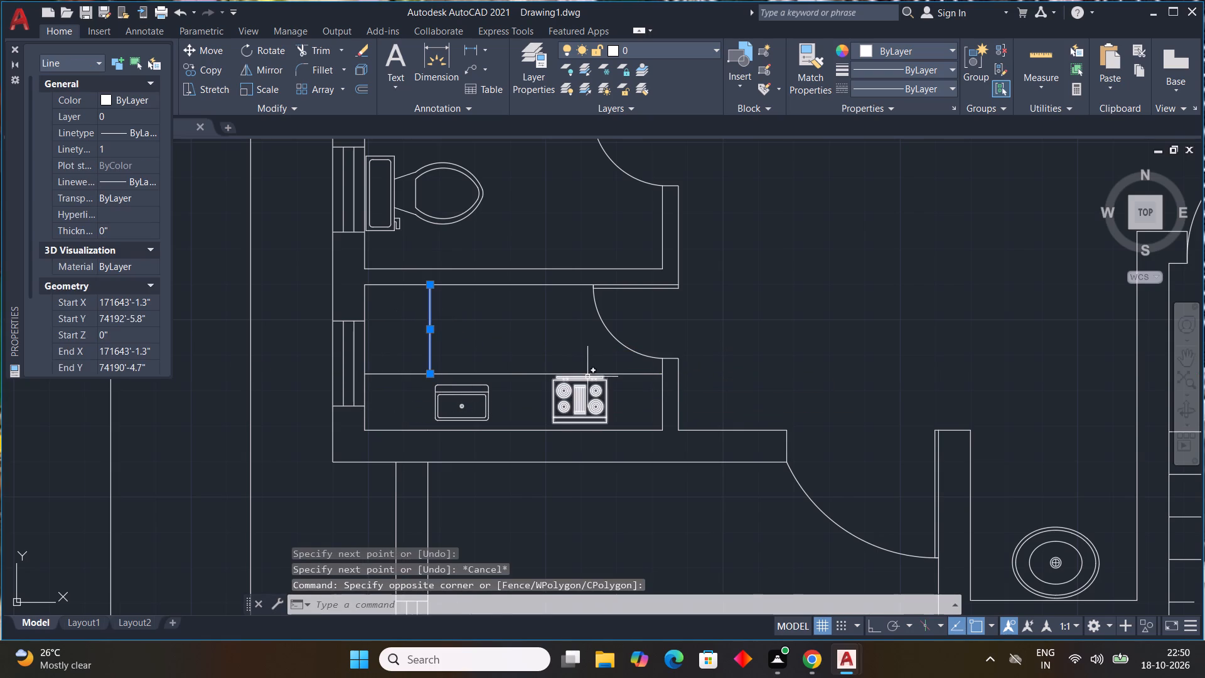
{"action": "key", "text": "Delete"}
Copy the dining table block with six chairs from outside the plan into the central hall, east of the small kitchen.
{"action": "scroll", "coordinate": [568, 358], "scroll_direction": "down", "scroll_amount": 3}
{"action": "middle_click_drag", "start_coordinate": [701, 335], "coordinate": [629, 342]}
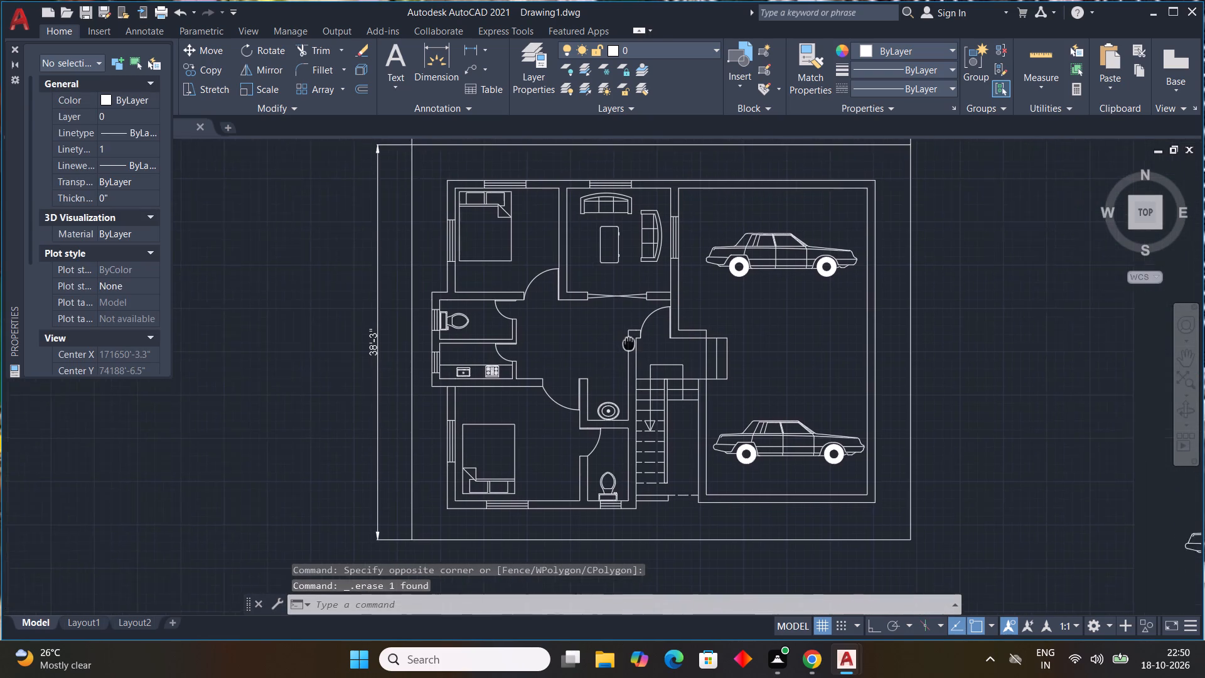
{"action": "middle_click_drag", "start_coordinate": [629, 342], "coordinate": [494, 334]}
{"action": "scroll", "coordinate": [929, 385], "scroll_direction": "down", "scroll_amount": 2}
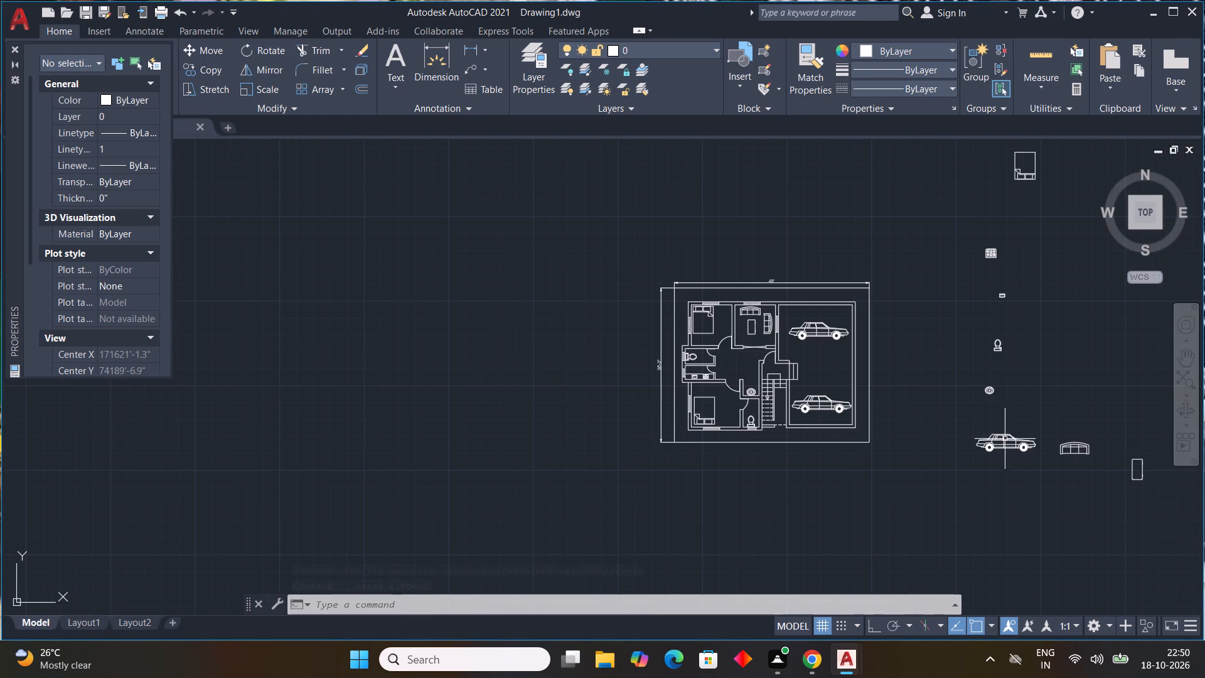
{"action": "middle_click_drag", "start_coordinate": [1022, 458], "coordinate": [845, 466]}
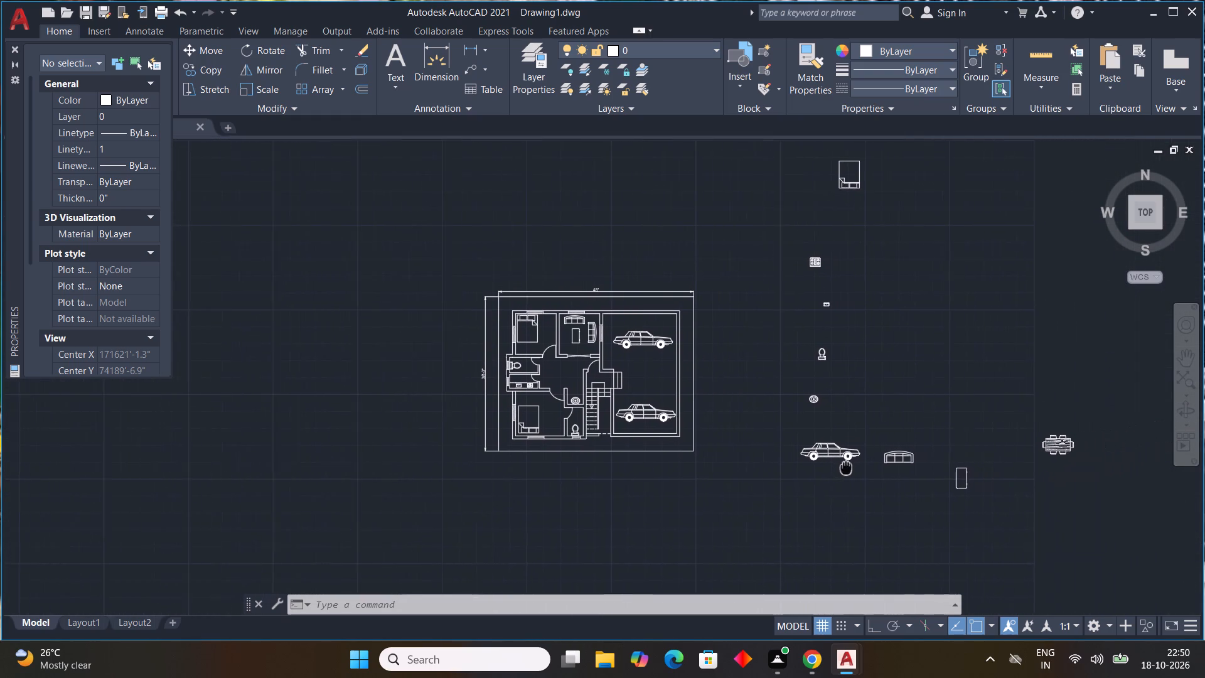
{"action": "middle_click_drag", "start_coordinate": [845, 466], "coordinate": [801, 466]}
{"action": "scroll", "coordinate": [802, 466], "scroll_direction": "down", "scroll_amount": 1}
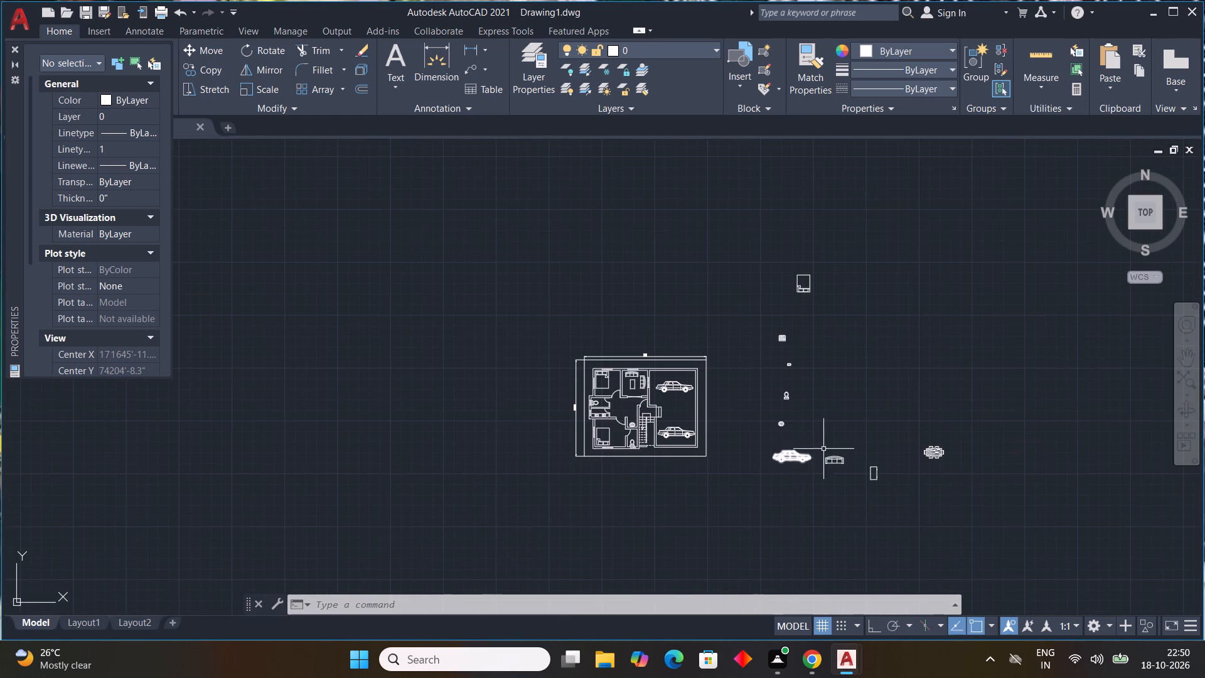
{"action": "scroll", "coordinate": [932, 451], "scroll_direction": "up", "scroll_amount": 3}
{"action": "left_click", "coordinate": [943, 463]}
{"action": "key", "text": "c"}
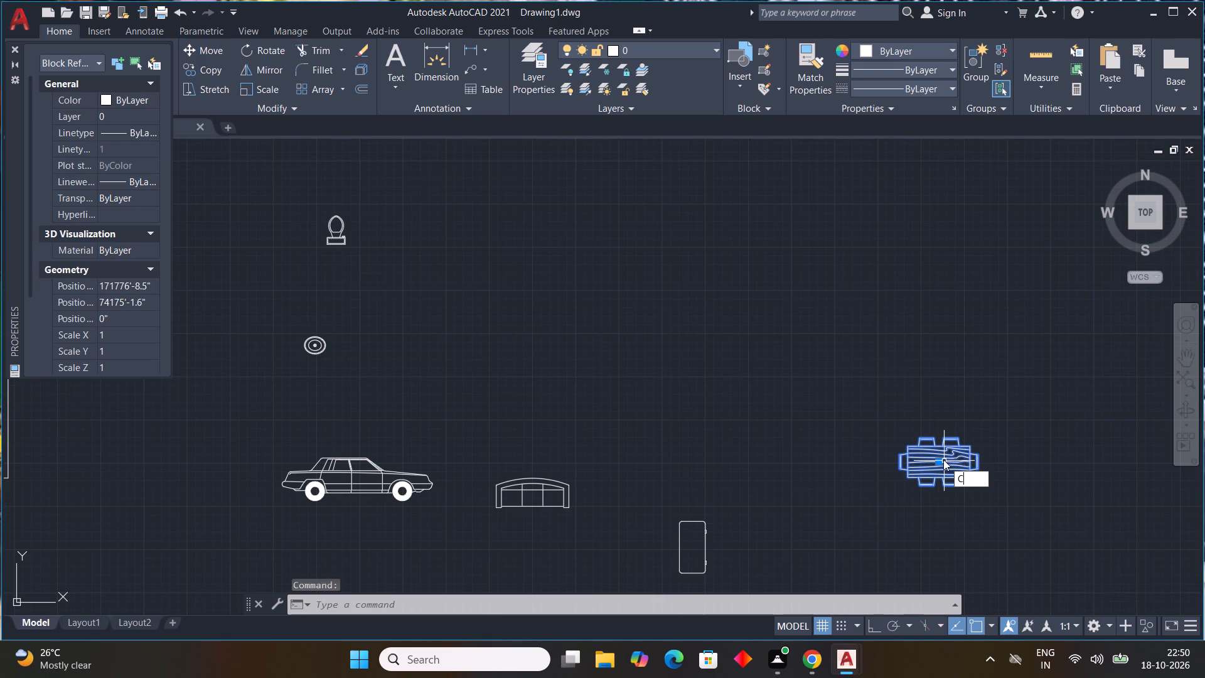
{"action": "key", "text": "o"}
{"action": "key", "text": "space"}
{"action": "left_click_drag", "start_coordinate": [935, 449], "coordinate": [887, 439]}
{"action": "scroll", "coordinate": [611, 348], "scroll_direction": "down", "scroll_amount": 2}
{"action": "middle_click_drag", "start_coordinate": [611, 348], "coordinate": [800, 419]}
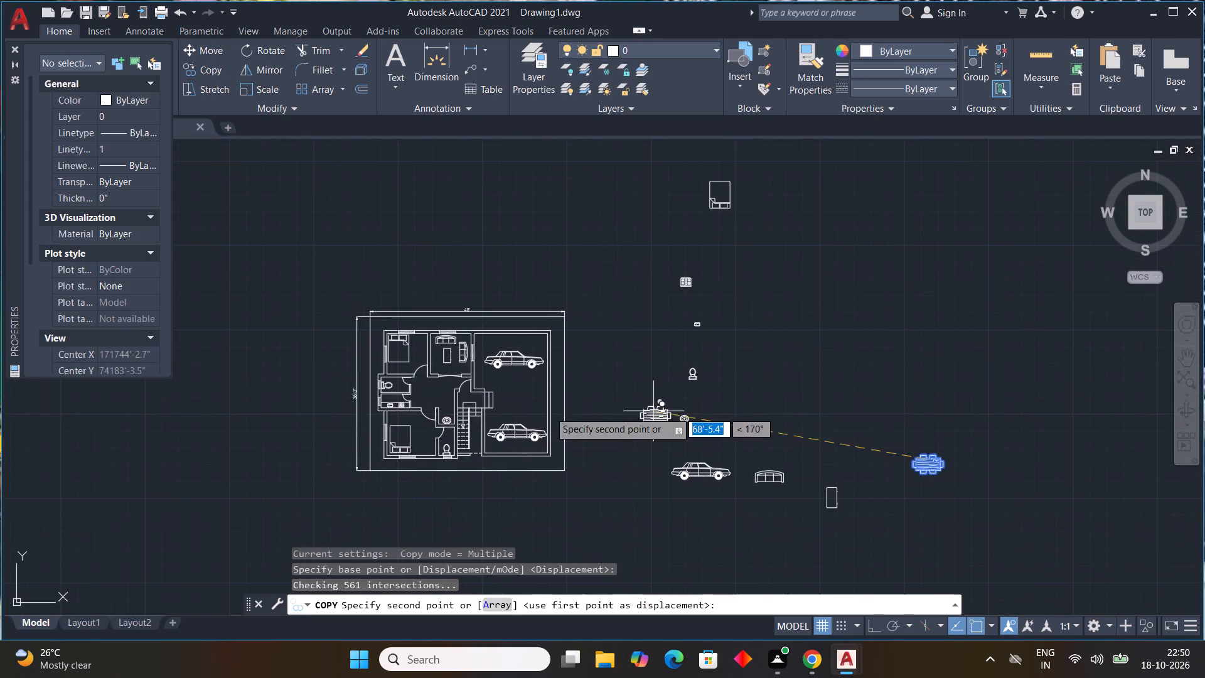
{"action": "scroll", "coordinate": [434, 394], "scroll_direction": "up", "scroll_amount": 4}
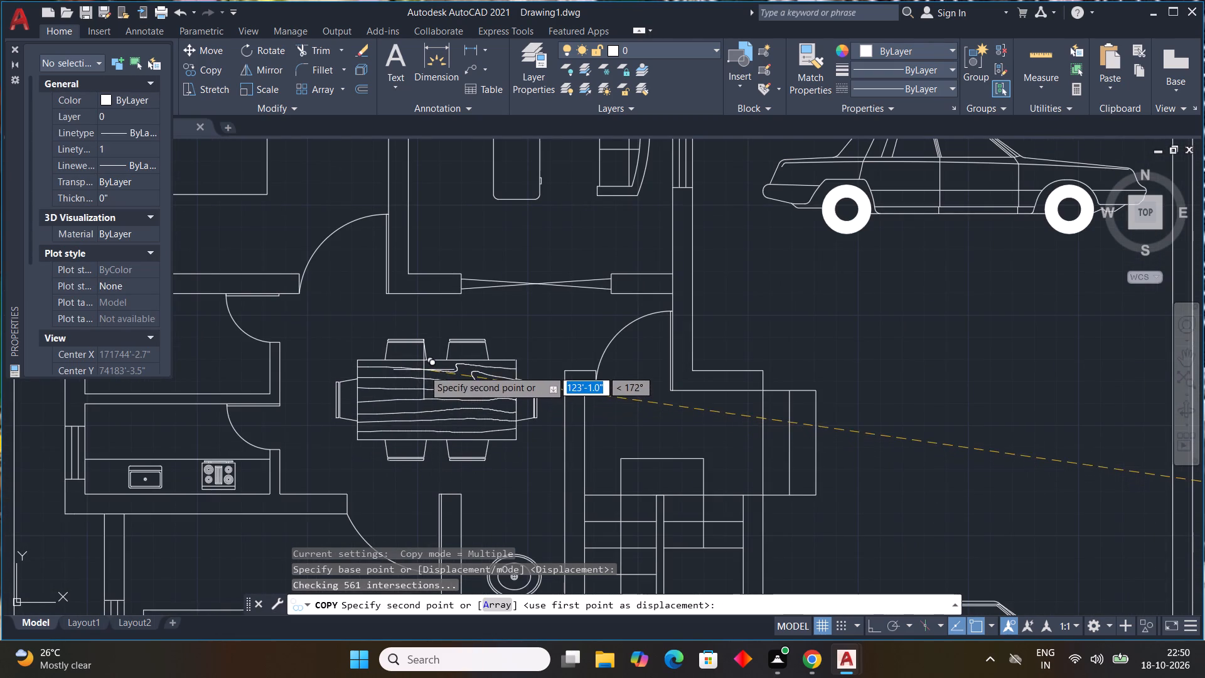
{"action": "left_click", "coordinate": [424, 370]}
{"action": "key", "text": "Escape"}
{"action": "key", "text": "Escape"}
Delete all the source furniture, fixture and car blocks lying outside the plan to the east.
{"action": "scroll", "coordinate": [619, 377], "scroll_direction": "down", "scroll_amount": 3}
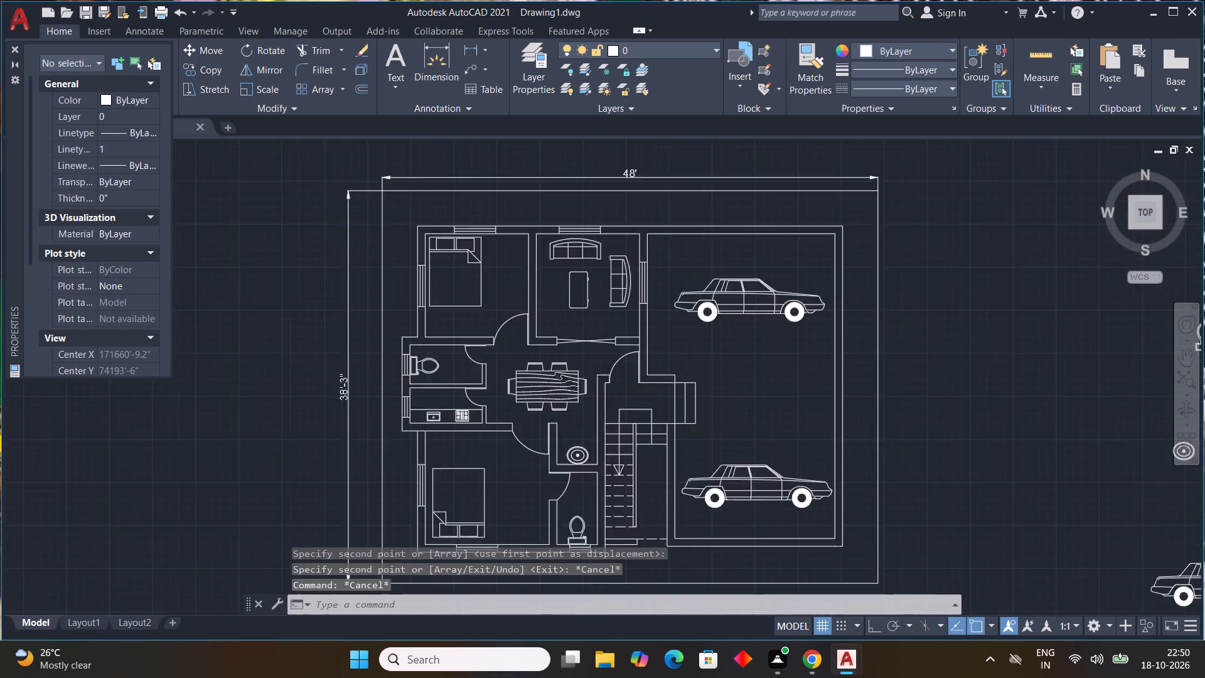
{"action": "middle_click_drag", "start_coordinate": [843, 407], "coordinate": [804, 401]}
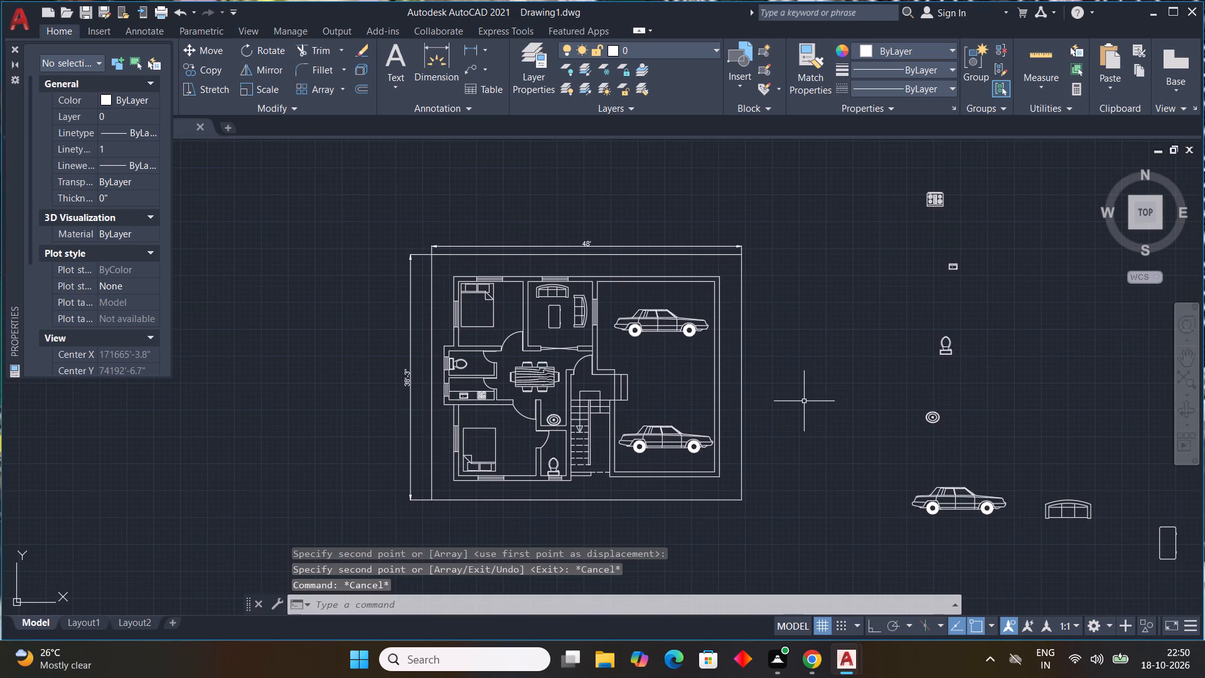
{"action": "scroll", "coordinate": [804, 401], "scroll_direction": "down", "scroll_amount": 2}
{"action": "left_click", "coordinate": [1019, 250]}
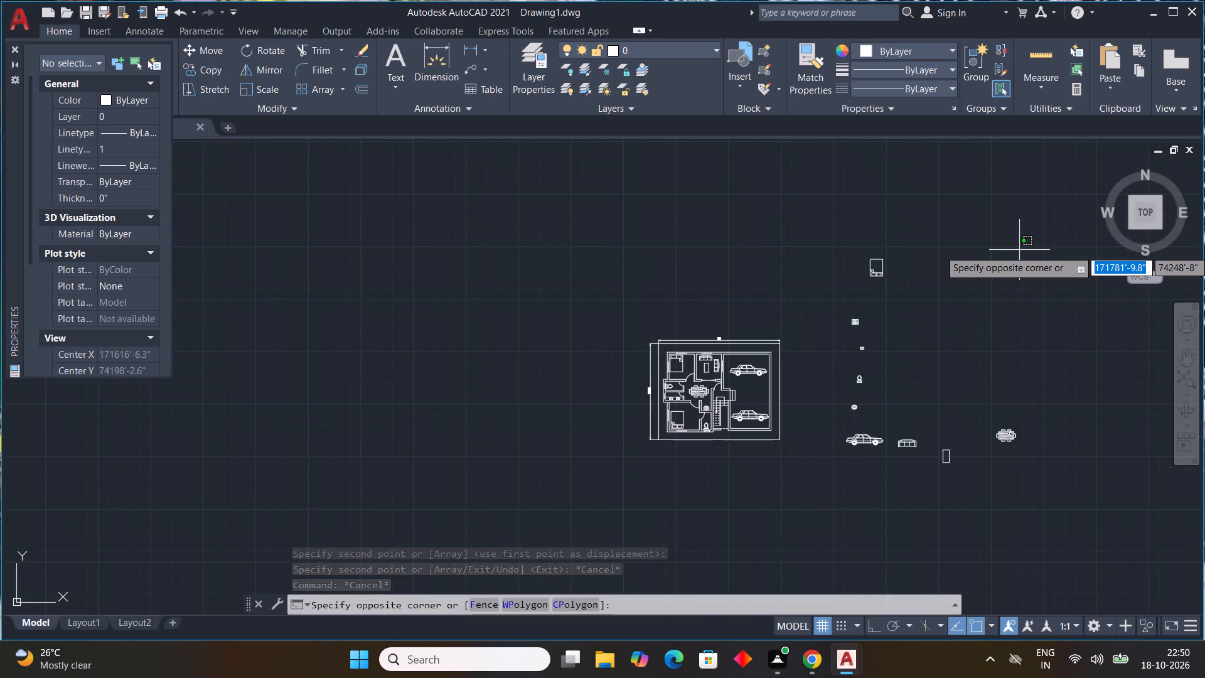
{"action": "left_click", "coordinate": [840, 461]}
{"action": "key", "text": "Delete"}
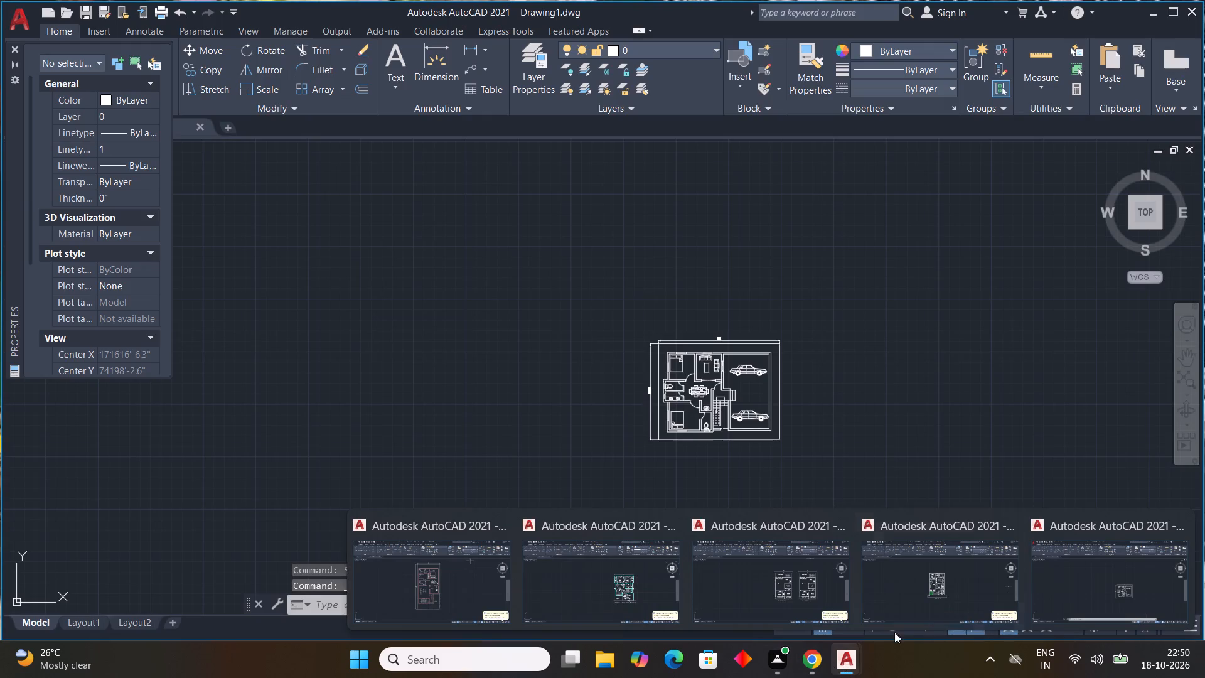
{"action": "left_click", "coordinate": [1063, 583]}
Add a two-line multiline text label reading BED ROOM and 10'0"X10'0" over the bed in the northwest bedroom.
{"action": "scroll", "coordinate": [720, 385], "scroll_direction": "up", "scroll_amount": 3}
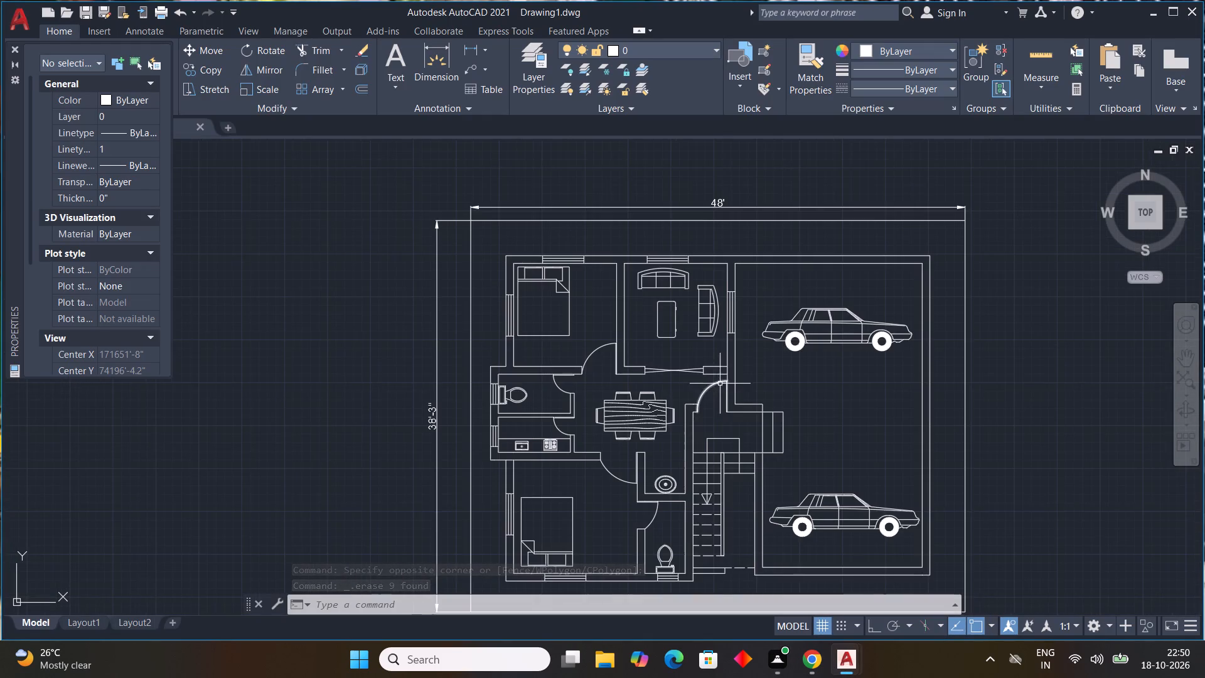
{"action": "middle_click_drag", "start_coordinate": [712, 379], "coordinate": [658, 344]}
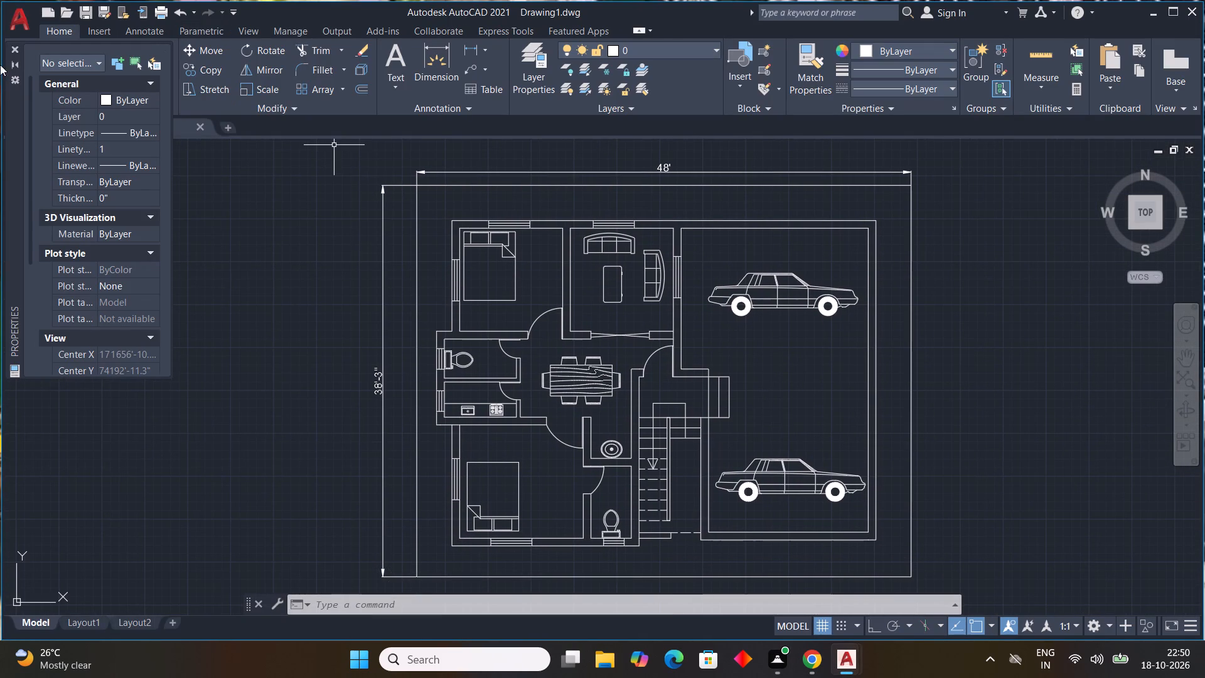
{"action": "left_click", "coordinate": [390, 65]}
{"action": "scroll", "coordinate": [514, 271], "scroll_direction": "up", "scroll_amount": 3}
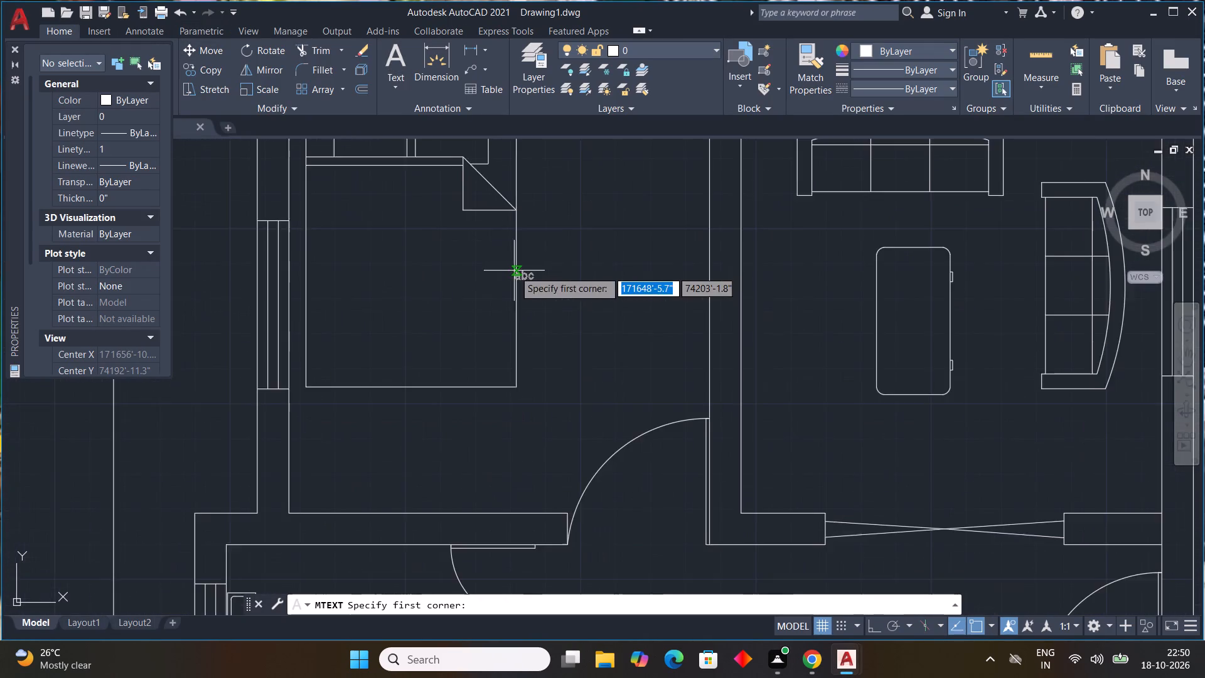
{"action": "middle_click_drag", "start_coordinate": [512, 269], "coordinate": [469, 198]}
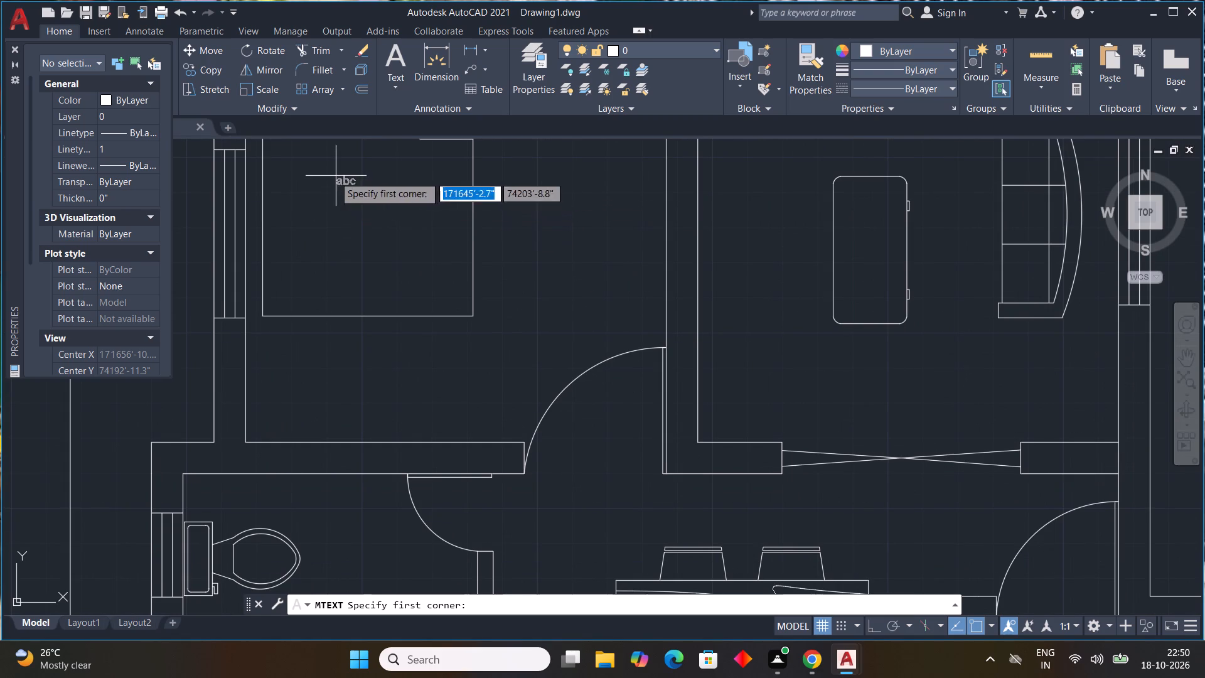
{"action": "left_click", "coordinate": [316, 184]}
{"action": "left_click", "coordinate": [559, 288]}
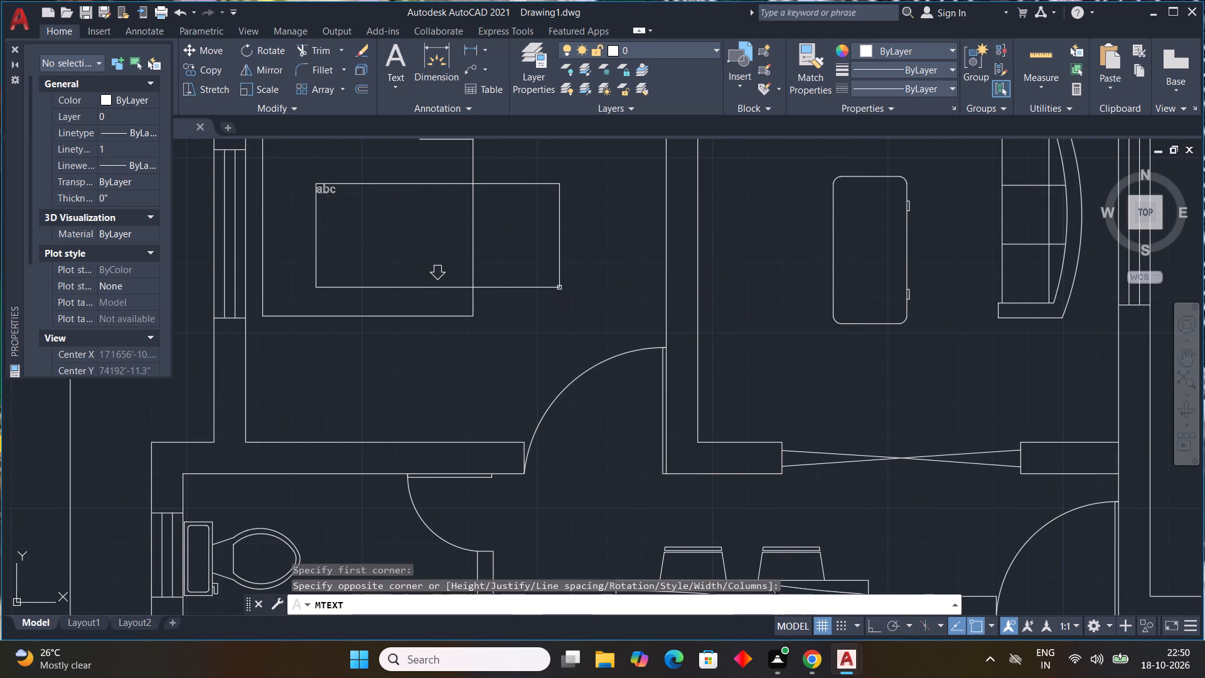
{"action": "type", "text": "BED"}
{"action": "key", "text": "space"}
{"action": "type", "text": "ROOM"}
{"action": "key", "text": "Return"}
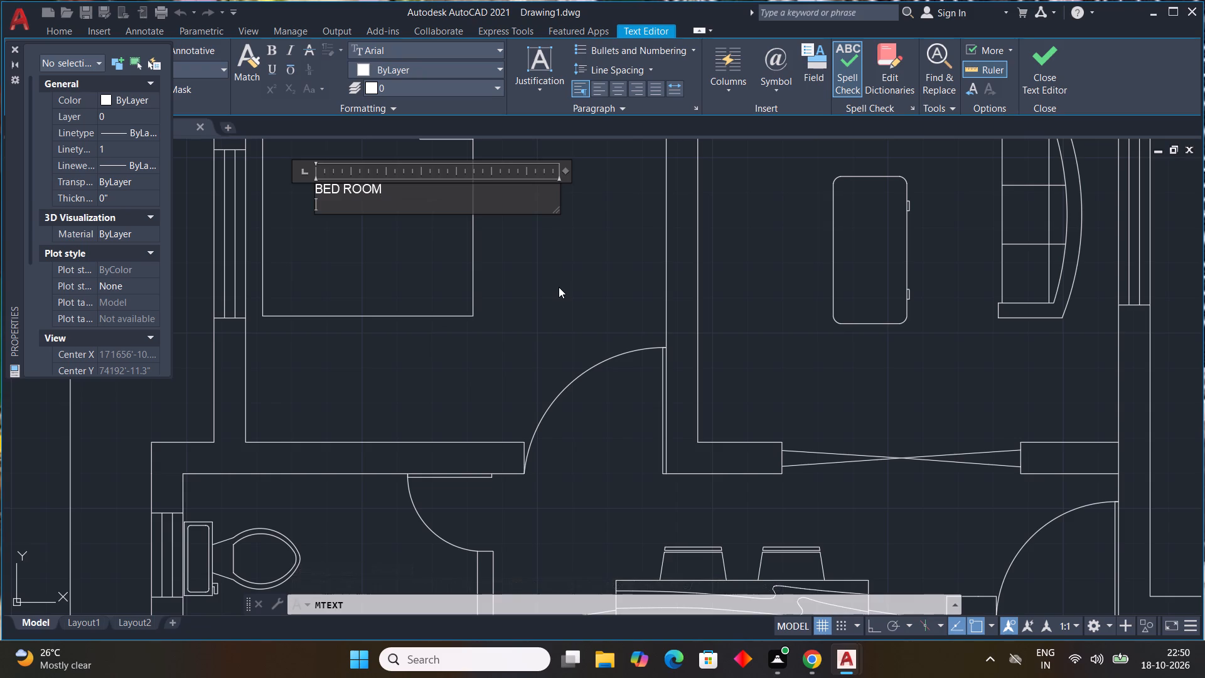
{"action": "type", "text": "10'0"}
{"action": "key", "text": "shift+quotedbl"}
{"action": "key", "text": "x"}
{"action": "type", "text": "10'0"}
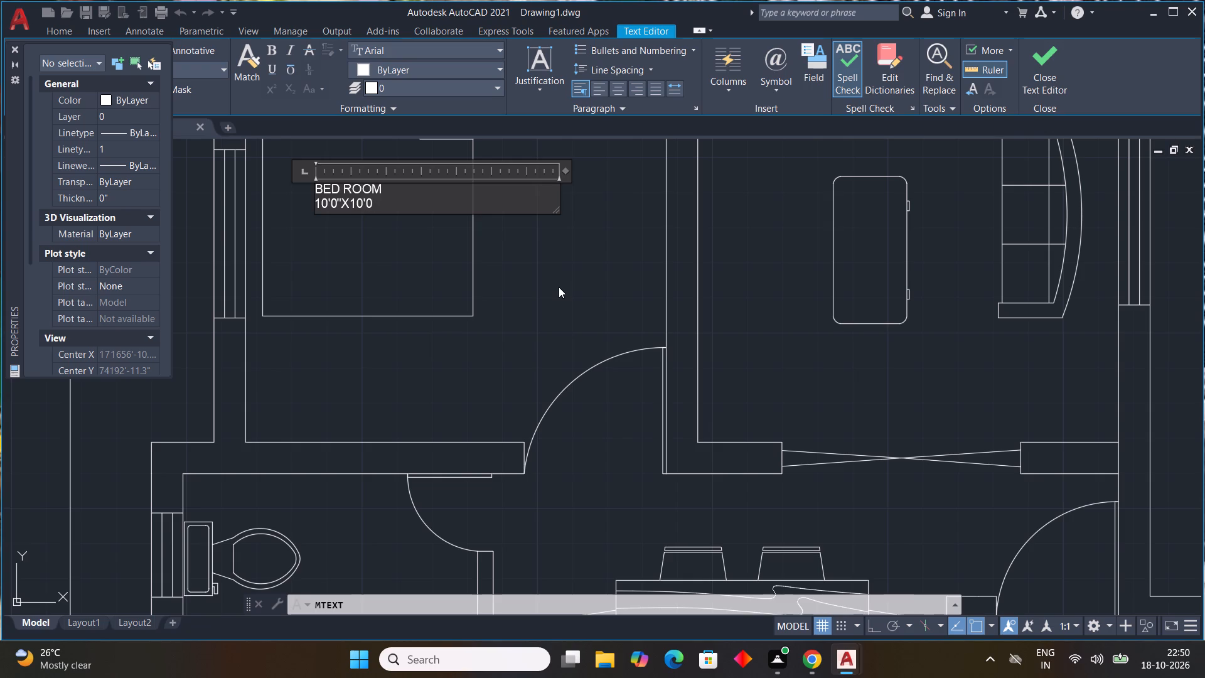
{"action": "key", "text": "shift+quotedbl"}
{"action": "key", "text": "Return"}
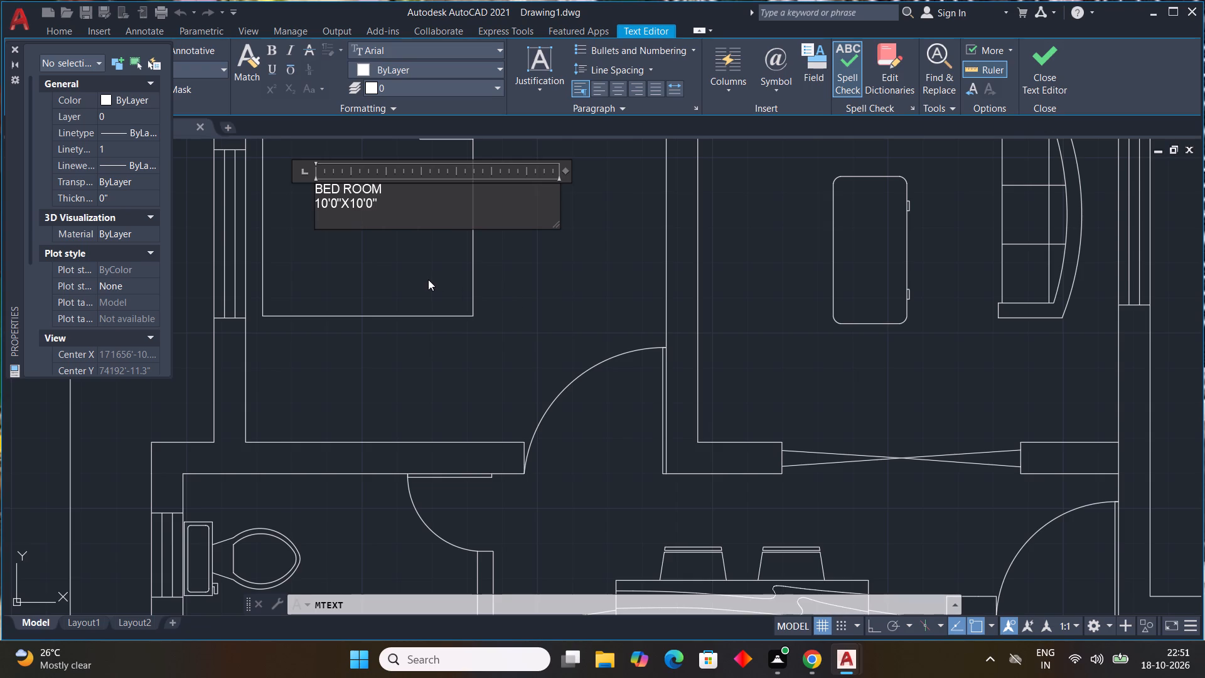
{"action": "left_click", "coordinate": [427, 277]}
Set the text height of the northwest bedroom's BED ROOM label to 9" and close the properties palette.
{"action": "left_click", "coordinate": [339, 203]}
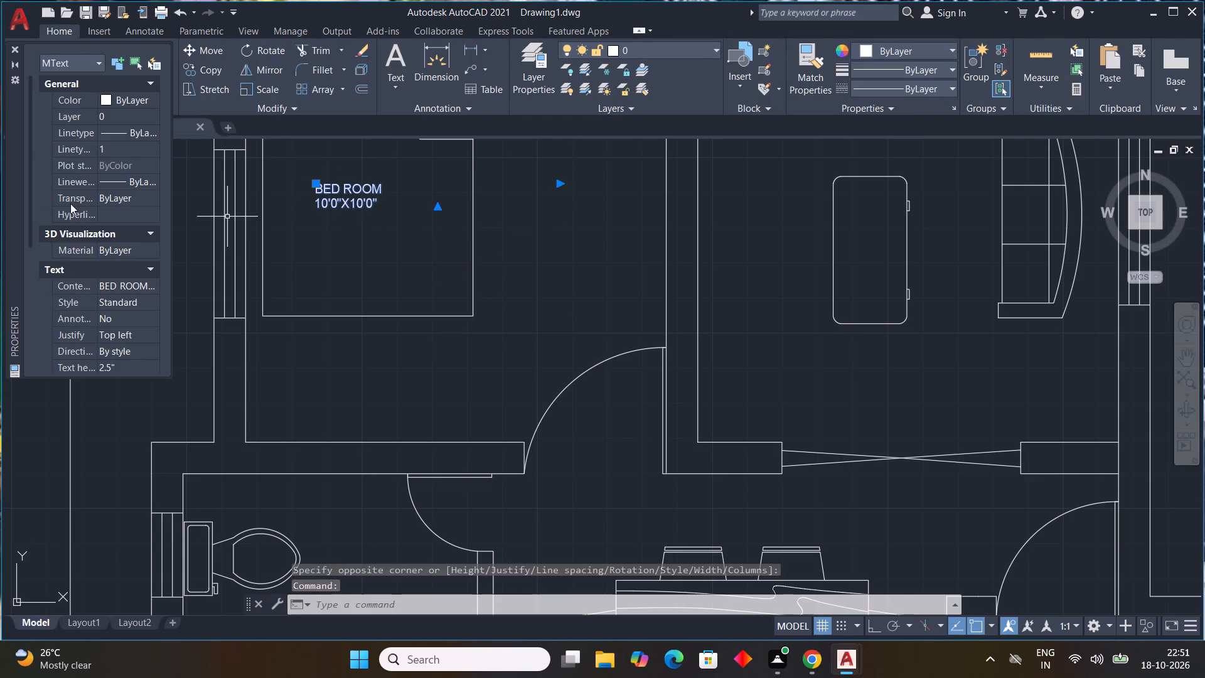
{"action": "scroll", "coordinate": [107, 190], "scroll_direction": "down", "scroll_amount": 4}
{"action": "left_click", "coordinate": [136, 154]}
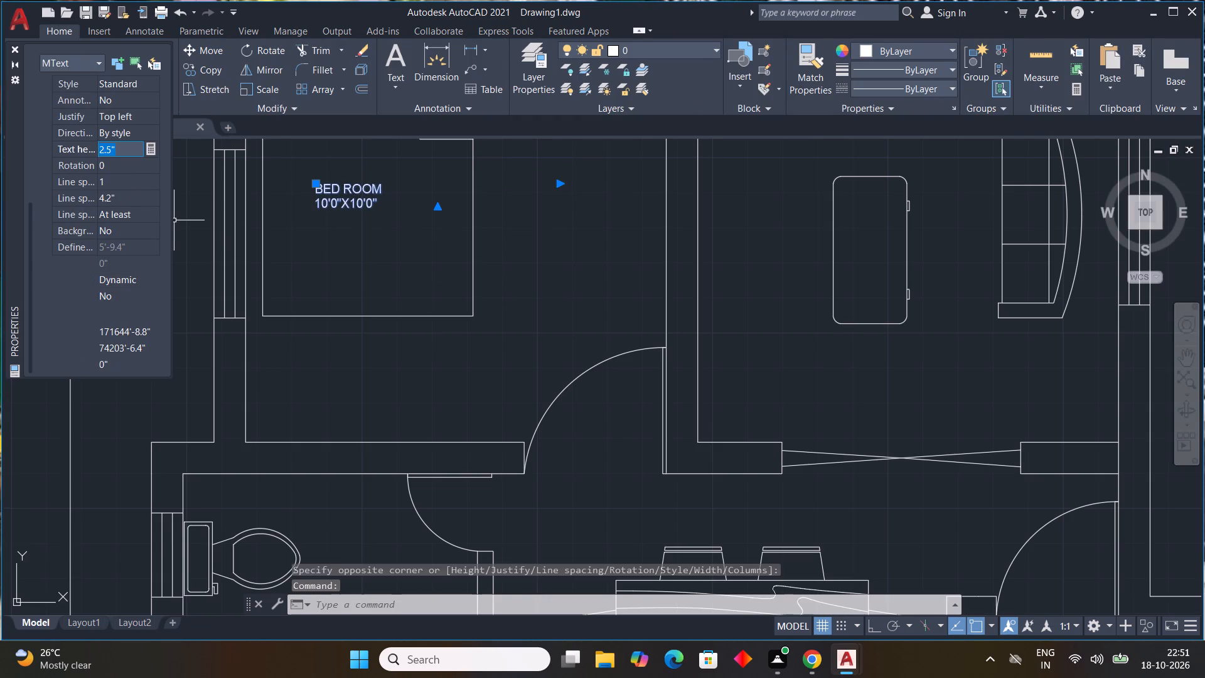
{"action": "left_click_drag", "start_coordinate": [136, 154], "coordinate": [22, 141]}
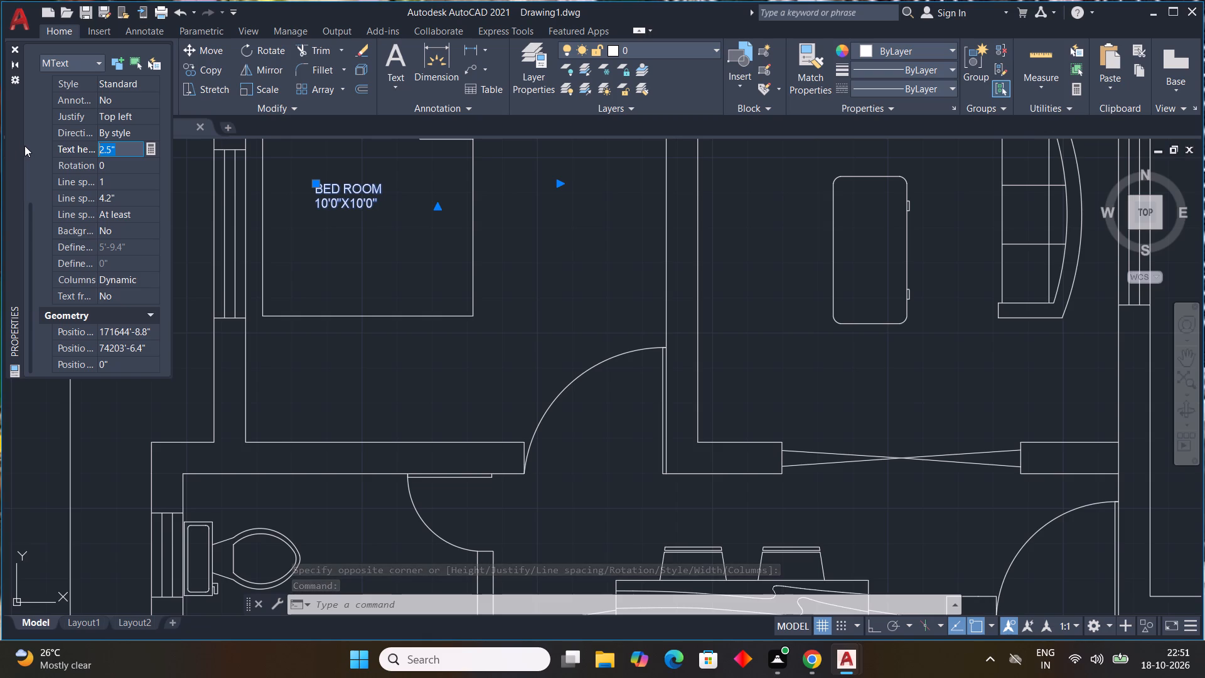
{"action": "type", "text": "9\""}
{"action": "key", "text": "Return"}
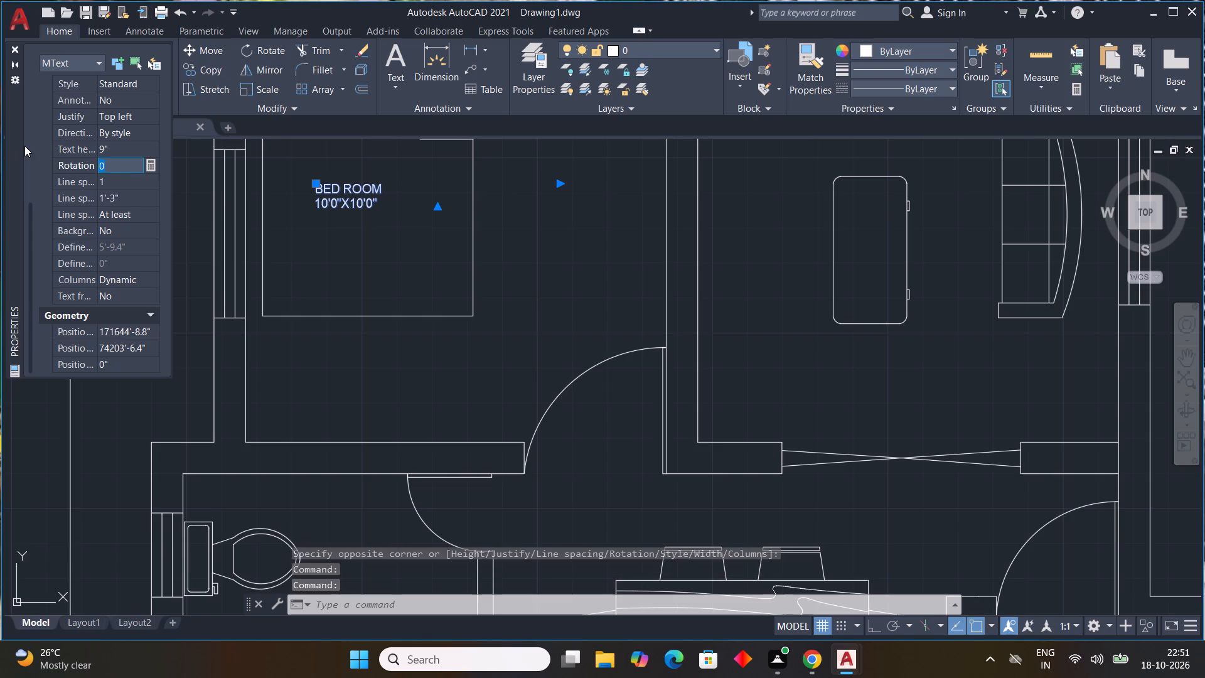
{"action": "key", "text": "Escape"}
{"action": "key", "text": "Escape"}
{"action": "key", "text": "Escape"}
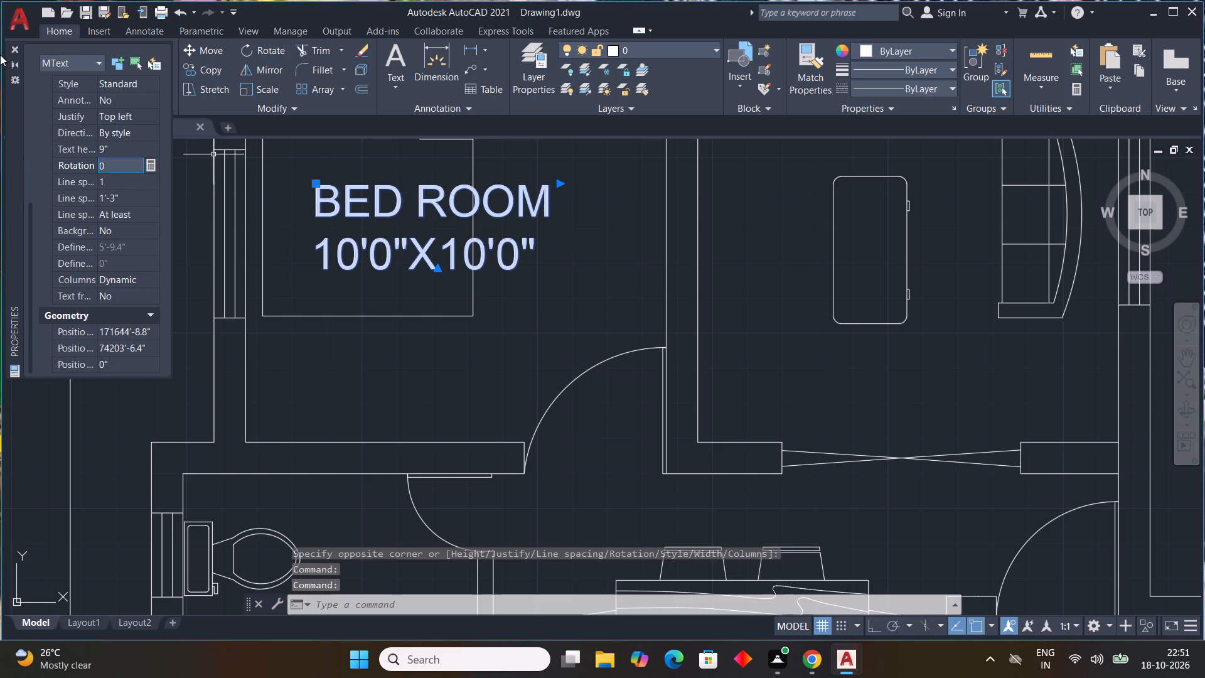
{"action": "left_click", "coordinate": [14, 56]}
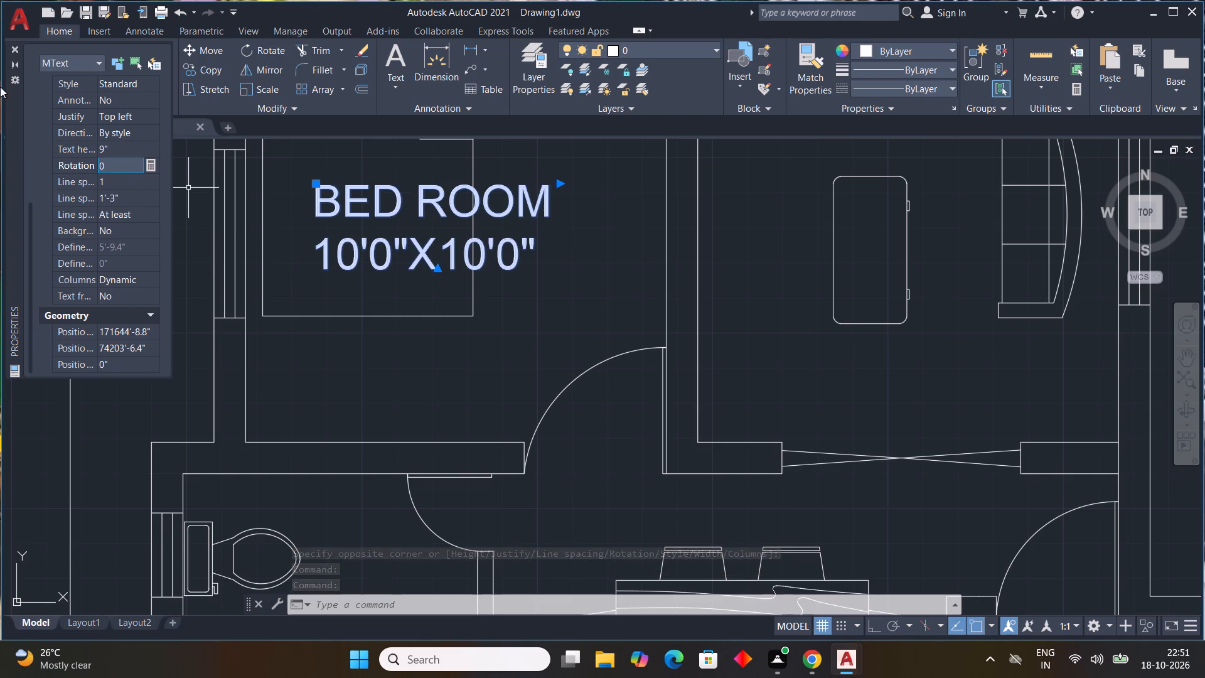
{"action": "left_click", "coordinate": [15, 51]}
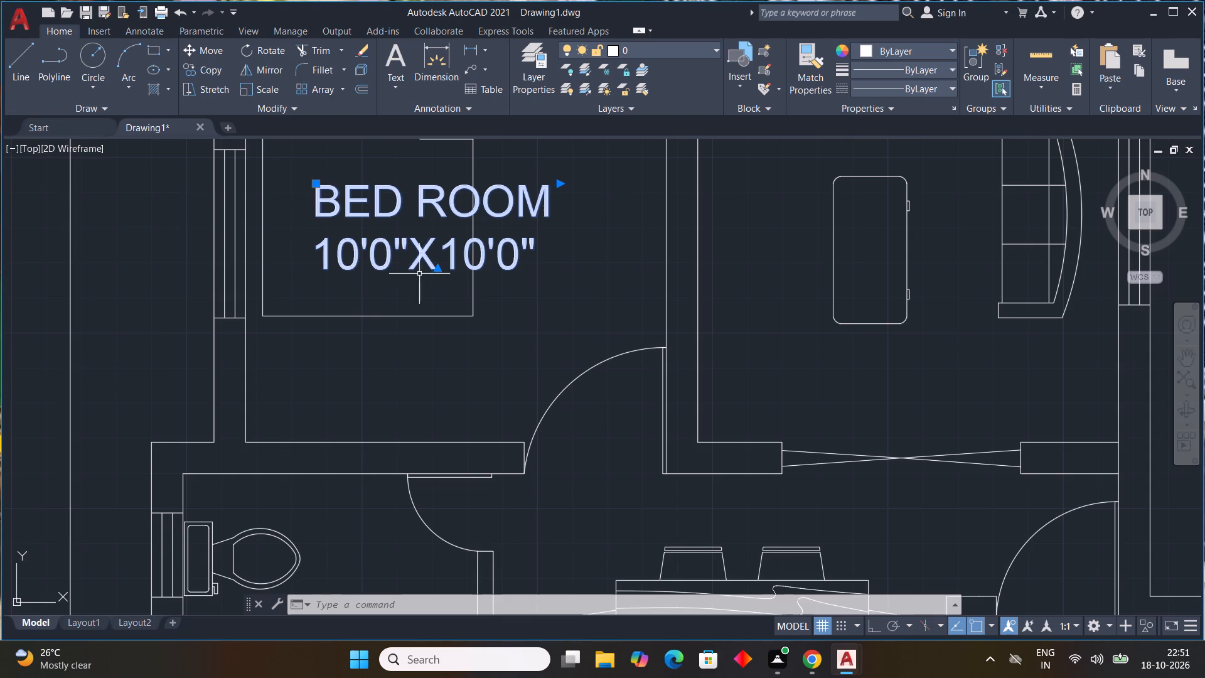
Copy the BED ROOM label into the sofa room east of the bedroom and the car parking area between the two cars.
{"action": "key", "text": "c"}
{"action": "type", "text": "O"}
{"action": "key", "text": "space"}
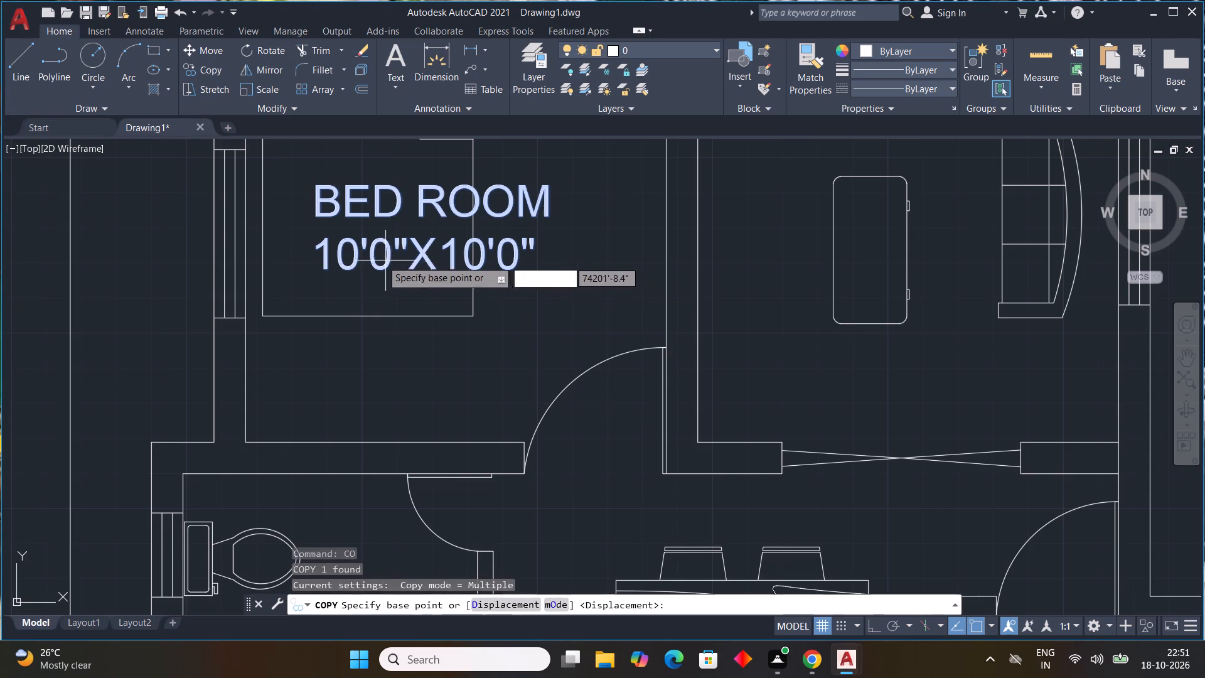
{"action": "left_click_drag", "start_coordinate": [326, 254], "coordinate": [340, 261]}
{"action": "scroll", "coordinate": [616, 342], "scroll_direction": "down", "scroll_amount": 1}
{"action": "middle_click_drag", "start_coordinate": [616, 342], "coordinate": [445, 412]}
{"action": "scroll", "coordinate": [446, 412], "scroll_direction": "down", "scroll_amount": 1}
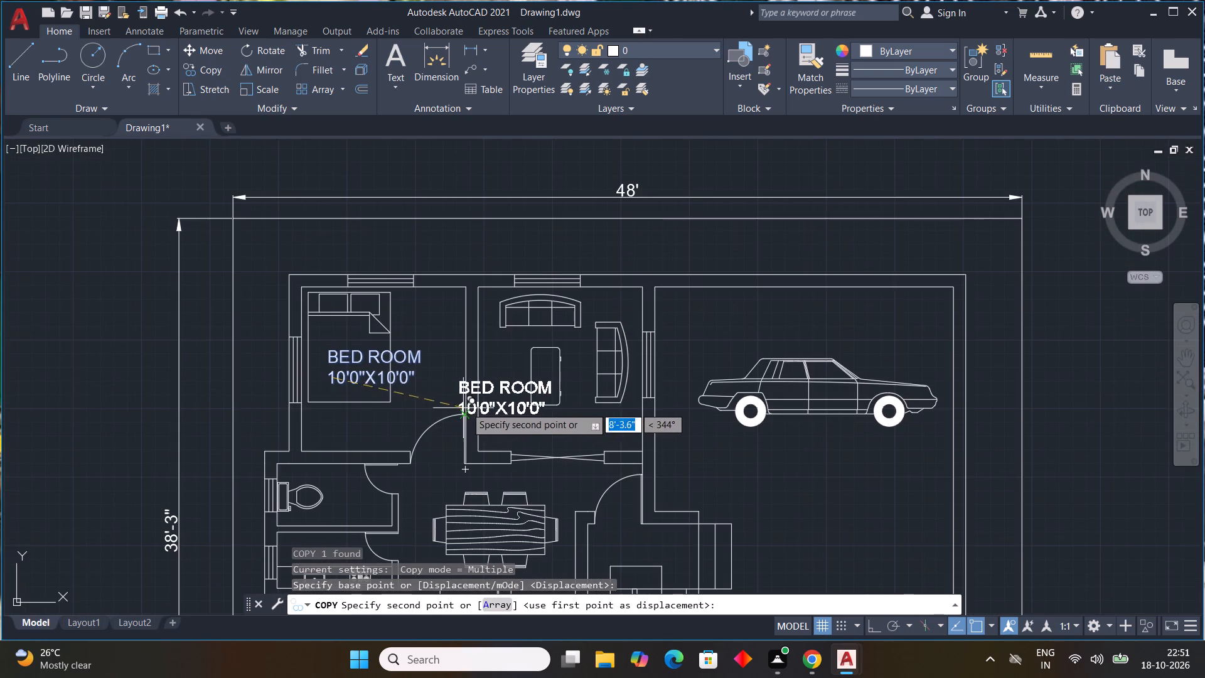
{"action": "scroll", "coordinate": [490, 385], "scroll_direction": "up", "scroll_amount": 3}
{"action": "left_click", "coordinate": [500, 375]}
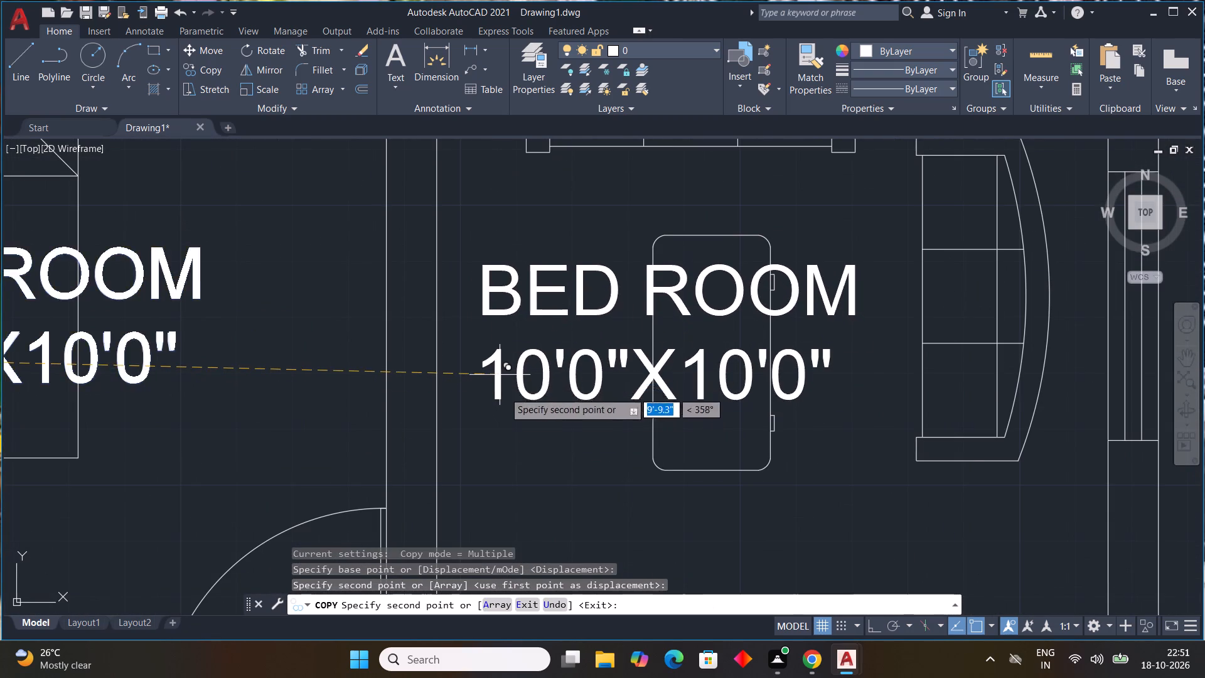
{"action": "scroll", "coordinate": [559, 454], "scroll_direction": "down", "scroll_amount": 3}
{"action": "middle_click_drag", "start_coordinate": [501, 385], "coordinate": [465, 338]}
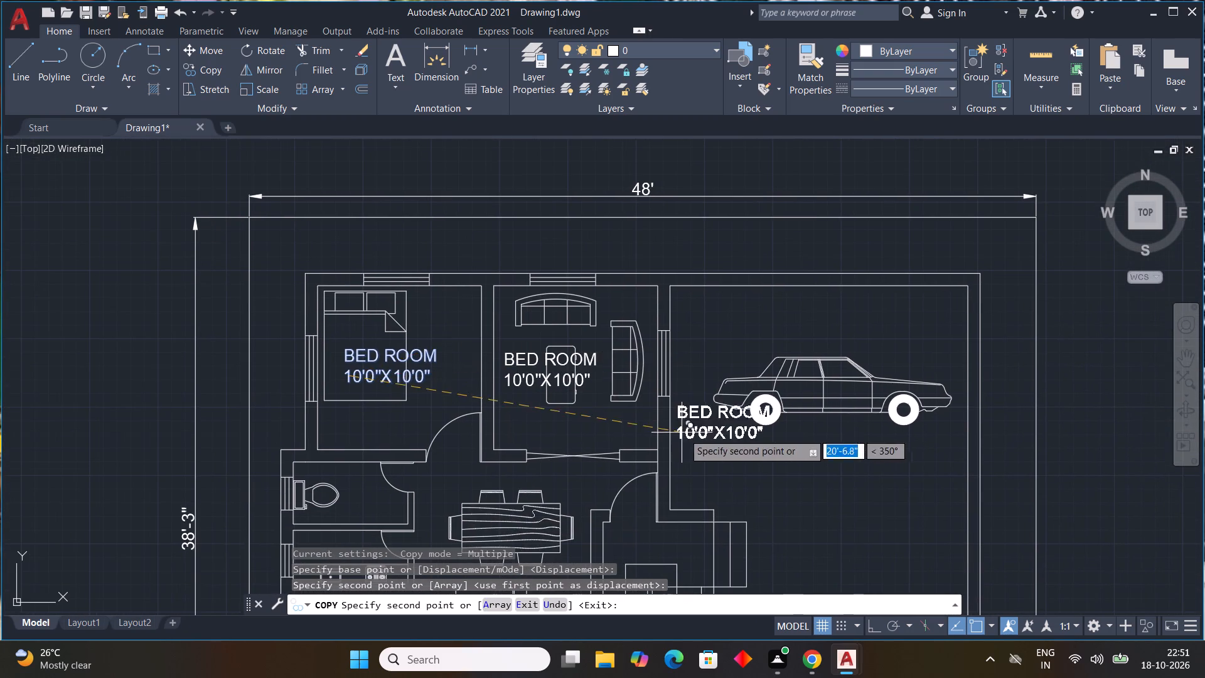
{"action": "middle_click_drag", "start_coordinate": [802, 462], "coordinate": [657, 218]}
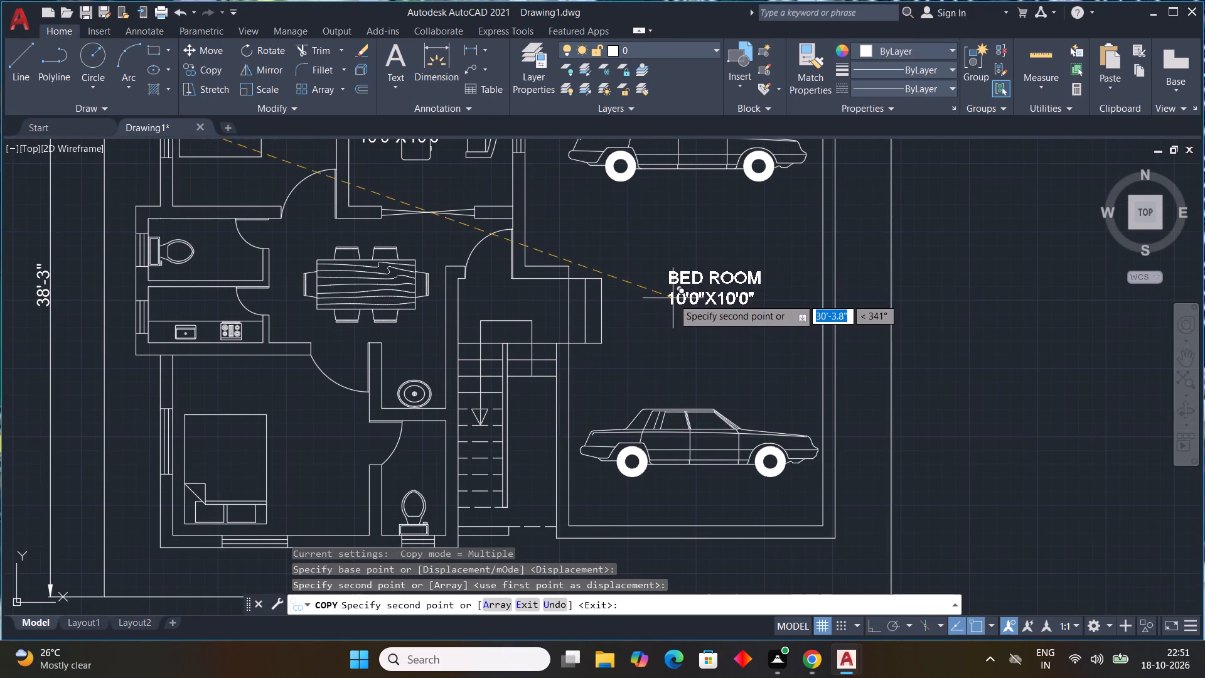
{"action": "left_click", "coordinate": [673, 298]}
Place further copies of the BED ROOM label on the landing north of the staircase and in the southern toilet.
{"action": "middle_click_drag", "start_coordinate": [604, 373], "coordinate": [797, 291]}
{"action": "scroll", "coordinate": [678, 245], "scroll_direction": "up", "scroll_amount": 3}
{"action": "scroll", "coordinate": [662, 231], "scroll_direction": "down", "scroll_amount": 1}
{"action": "middle_click_drag", "start_coordinate": [662, 232], "coordinate": [644, 305]}
{"action": "left_click", "coordinate": [627, 296]}
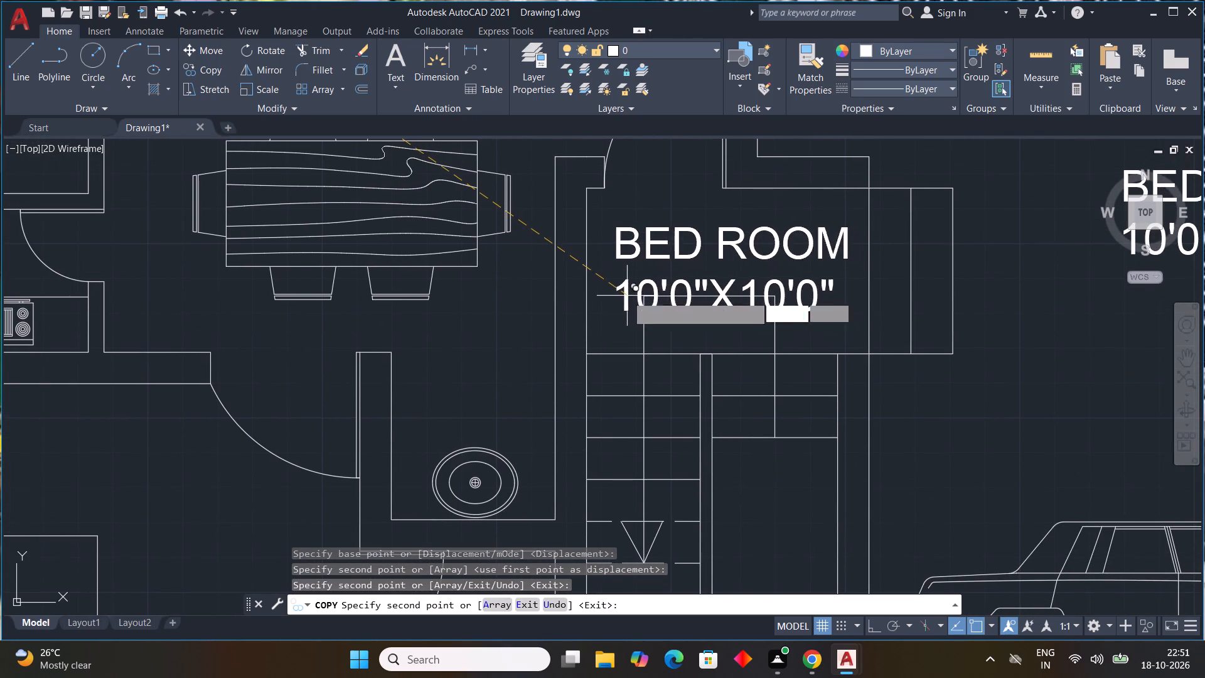
{"action": "scroll", "coordinate": [350, 351], "scroll_direction": "down", "scroll_amount": 2}
{"action": "middle_click_drag", "start_coordinate": [387, 354], "coordinate": [519, 301]}
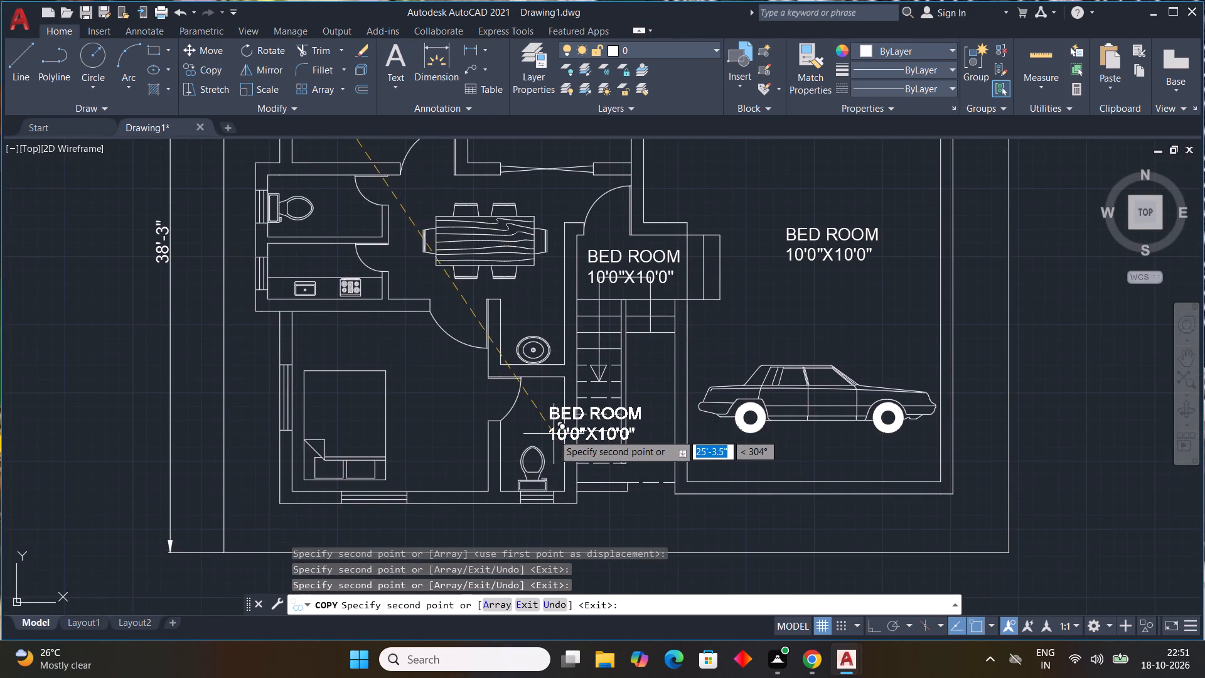
{"action": "scroll", "coordinate": [552, 433], "scroll_direction": "up", "scroll_amount": 3}
{"action": "scroll", "coordinate": [478, 417], "scroll_direction": "down", "scroll_amount": 3}
{"action": "scroll", "coordinate": [453, 438], "scroll_direction": "up", "scroll_amount": 4}
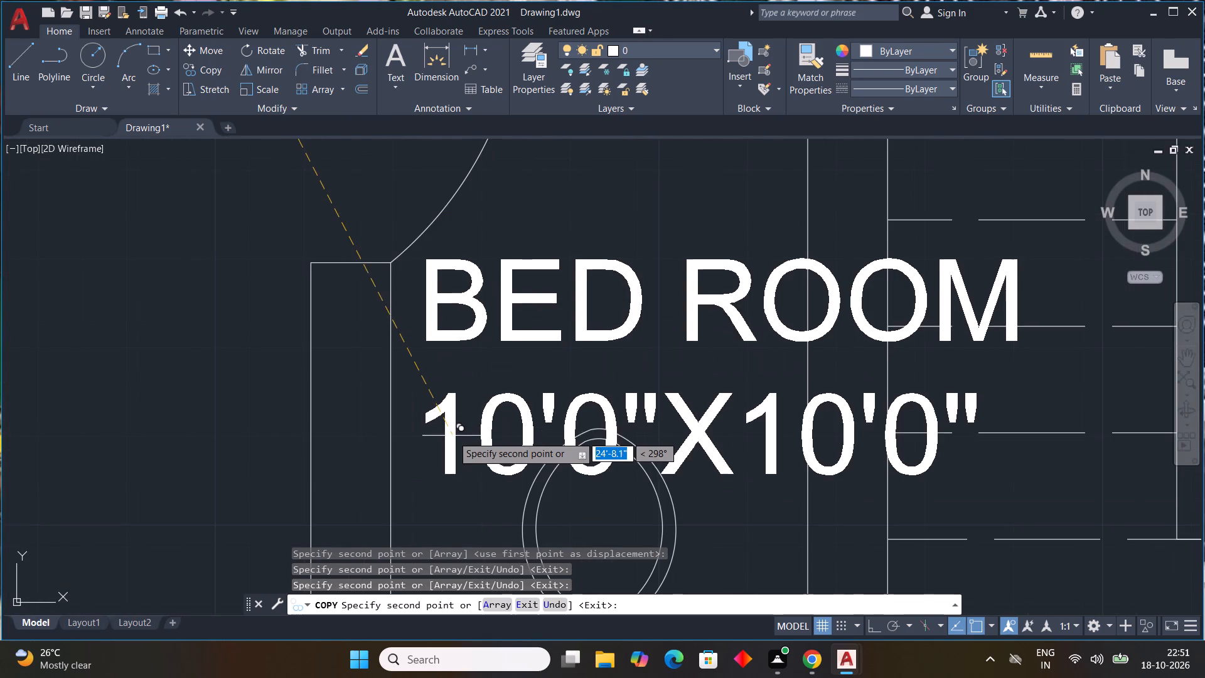
{"action": "left_click", "coordinate": [449, 434]}
Place copies of the BED ROOM label beside the bed in the southwest bedroom and over the dining table in the hall.
{"action": "scroll", "coordinate": [584, 328], "scroll_direction": "down", "scroll_amount": 4}
{"action": "middle_click_drag", "start_coordinate": [582, 329], "coordinate": [575, 445]}
{"action": "scroll", "coordinate": [556, 347], "scroll_direction": "up", "scroll_amount": 4}
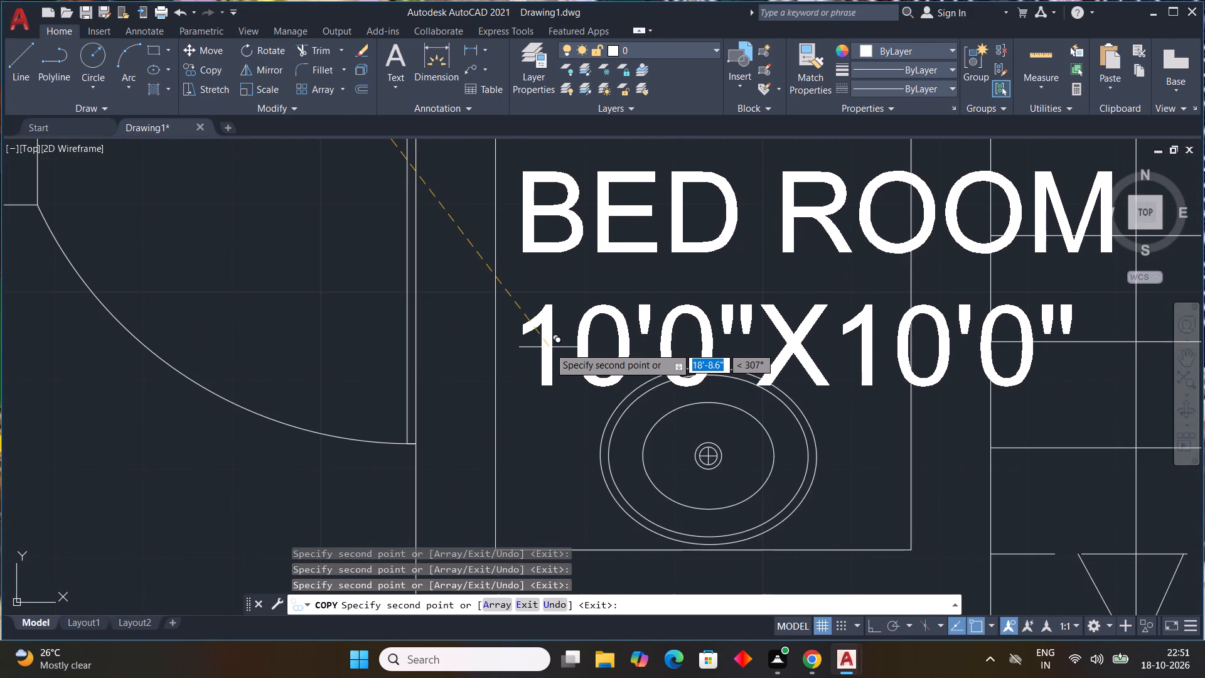
{"action": "scroll", "coordinate": [368, 416], "scroll_direction": "down", "scroll_amount": 1}
{"action": "middle_click_drag", "start_coordinate": [369, 415], "coordinate": [683, 231]}
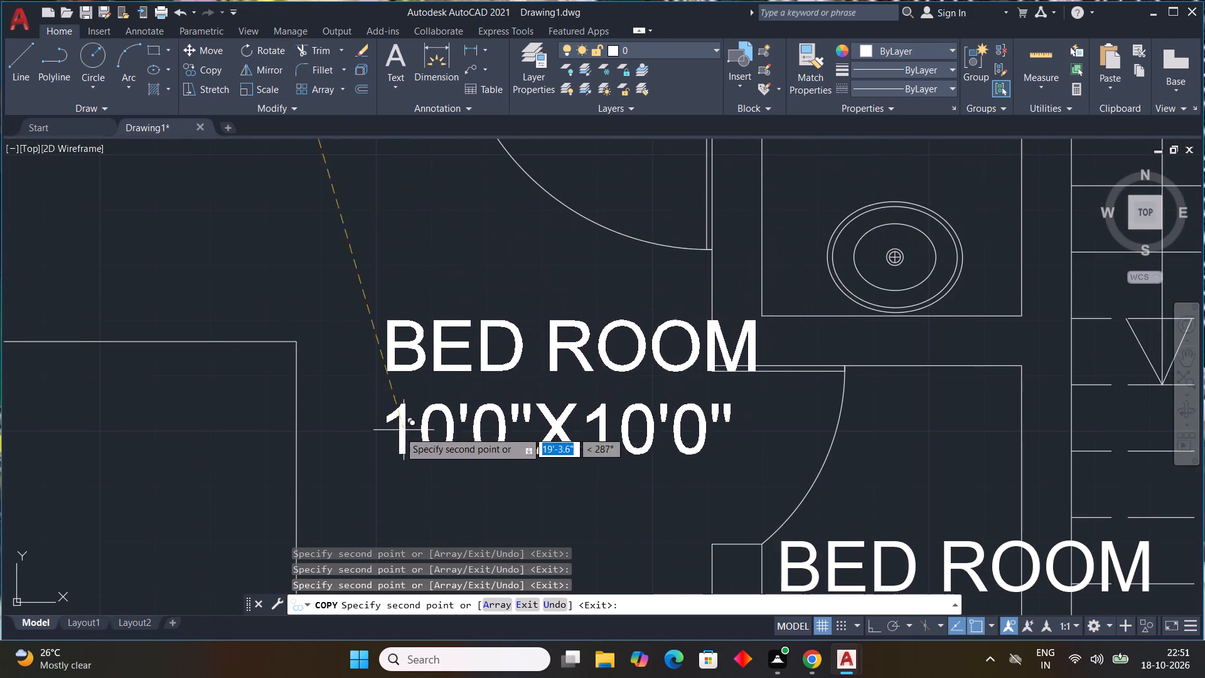
{"action": "scroll", "coordinate": [394, 433], "scroll_direction": "down", "scroll_amount": 3}
{"action": "left_click", "coordinate": [345, 456]}
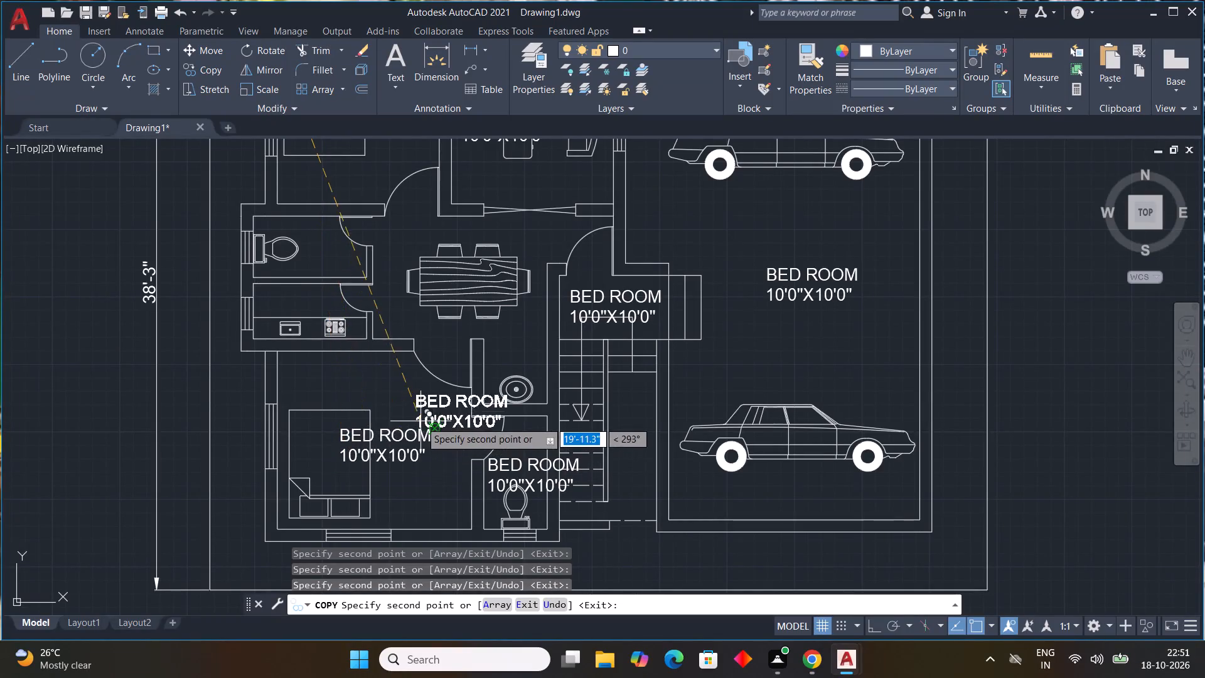
{"action": "middle_click_drag", "start_coordinate": [420, 421], "coordinate": [569, 482]}
{"action": "left_click", "coordinate": [581, 355]}
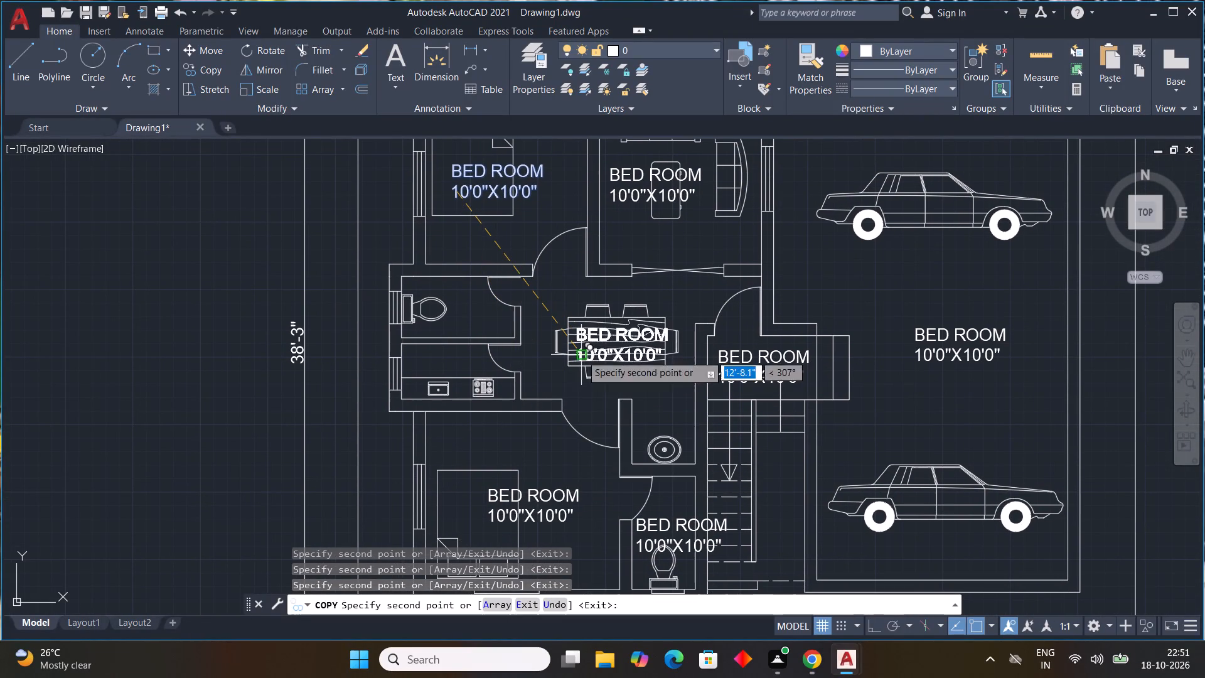
Place the last copies of the BED ROOM label in the small kitchen and the northwest toilet, and finish copying.
{"action": "scroll", "coordinate": [431, 363], "scroll_direction": "up", "scroll_amount": 4}
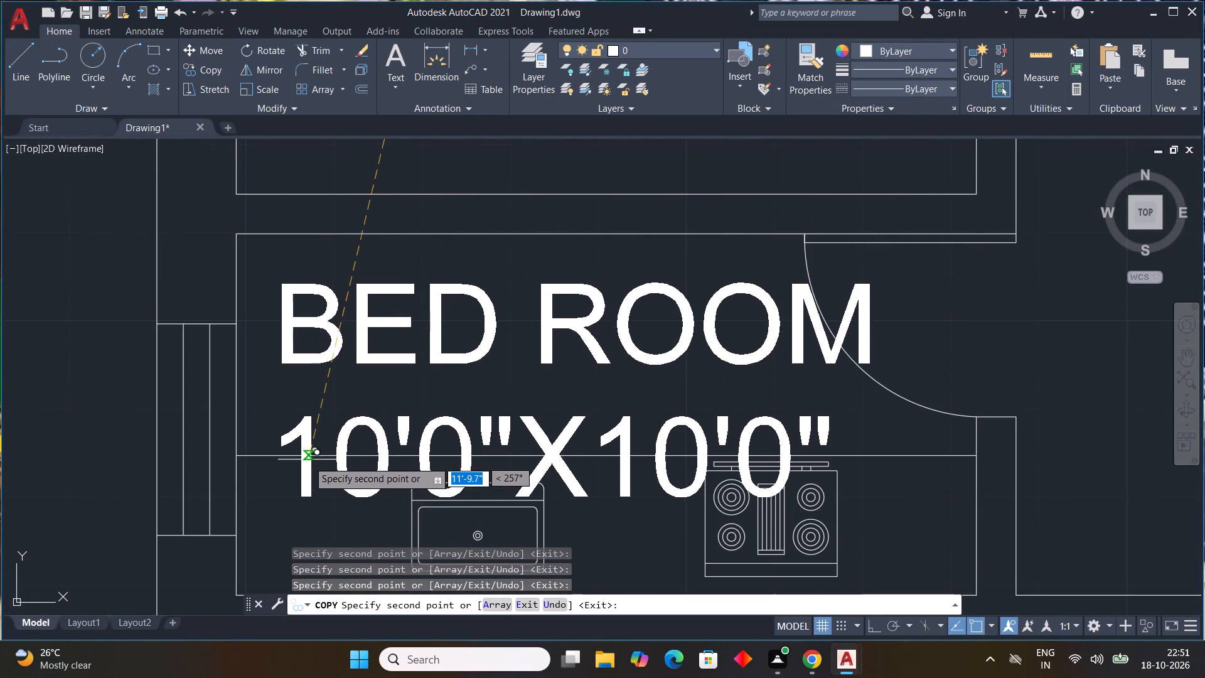
{"action": "left_click", "coordinate": [310, 468]}
{"action": "scroll", "coordinate": [488, 395], "scroll_direction": "down", "scroll_amount": 2}
{"action": "middle_click_drag", "start_coordinate": [488, 395], "coordinate": [483, 460]}
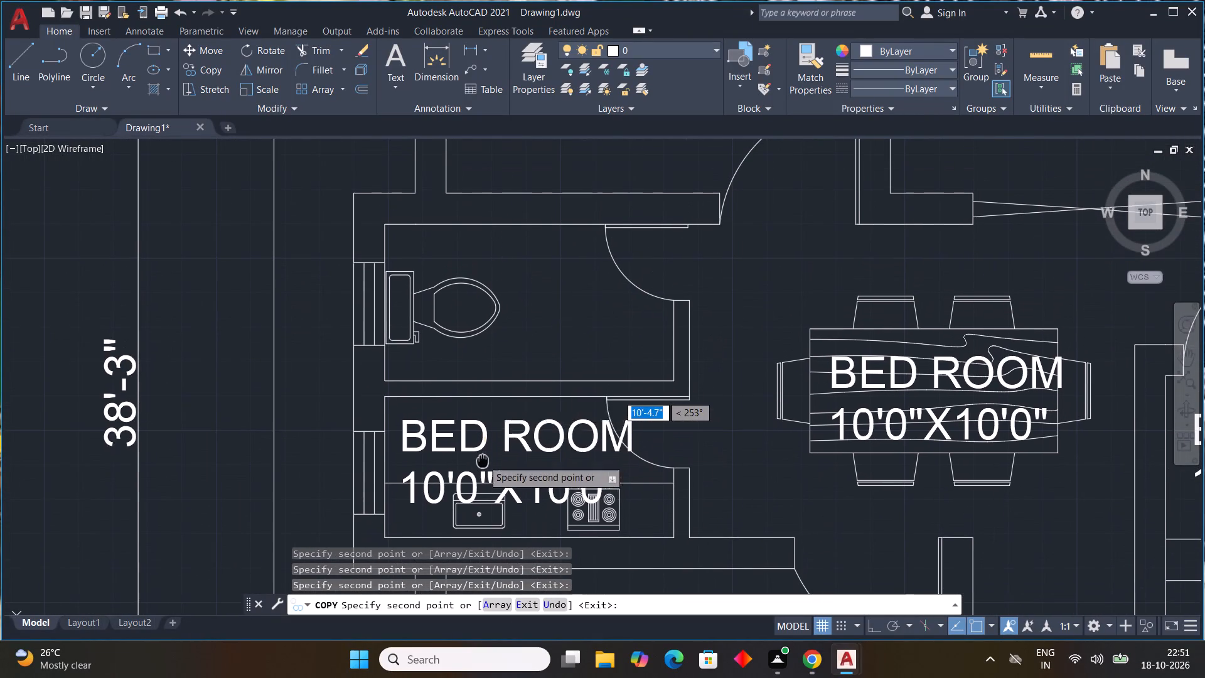
{"action": "scroll", "coordinate": [463, 383], "scroll_direction": "up", "scroll_amount": 3}
{"action": "scroll", "coordinate": [450, 370], "scroll_direction": "down", "scroll_amount": 2}
{"action": "middle_click_drag", "start_coordinate": [450, 372], "coordinate": [449, 446]}
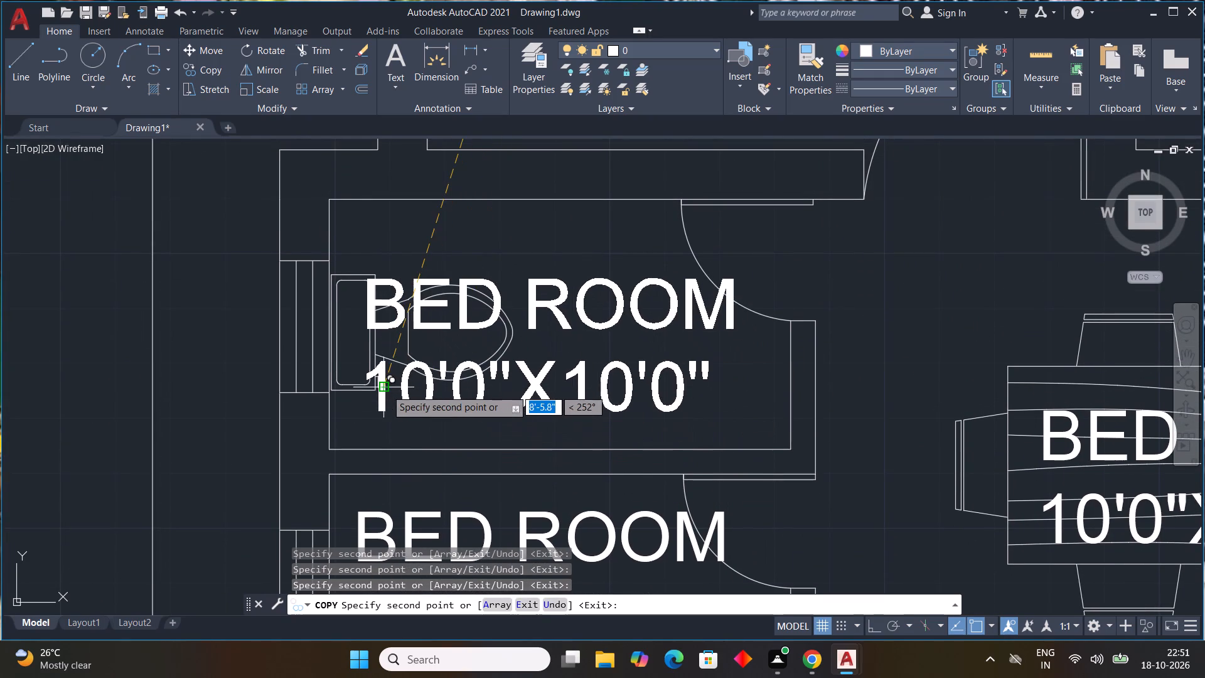
{"action": "left_click", "coordinate": [385, 389]}
{"action": "key", "text": "Escape"}
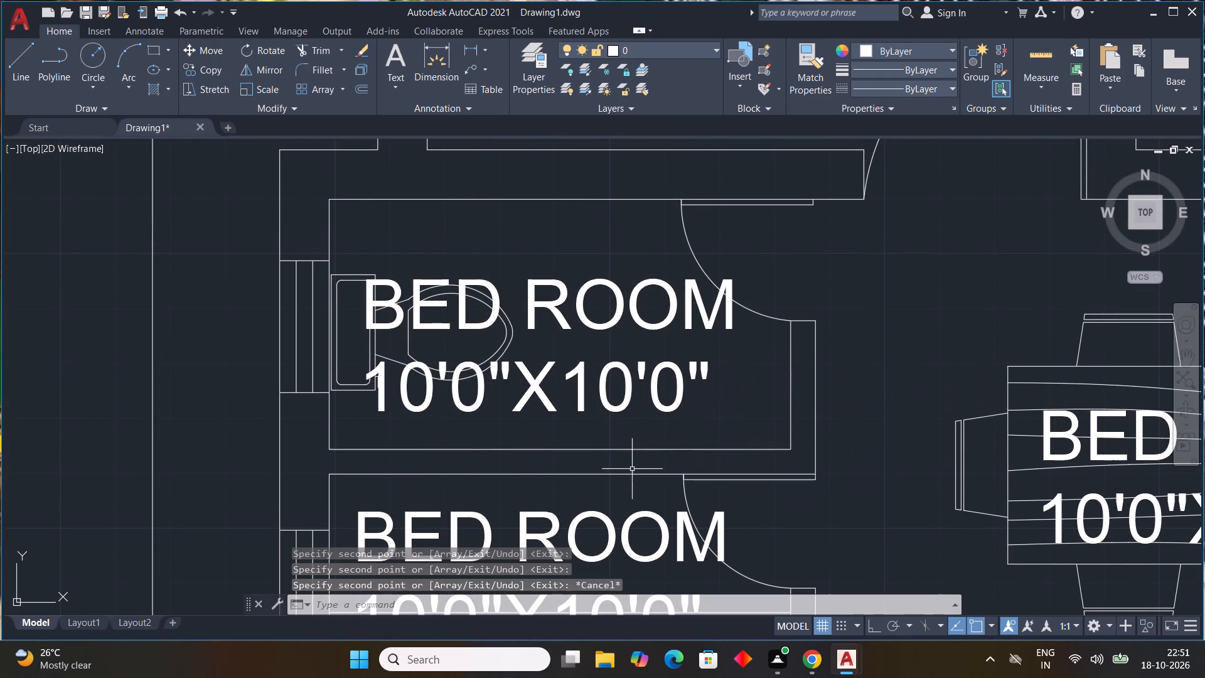
{"action": "key", "text": "Escape"}
{"action": "key", "text": "Escape"}
{"action": "key", "text": "Escape"}
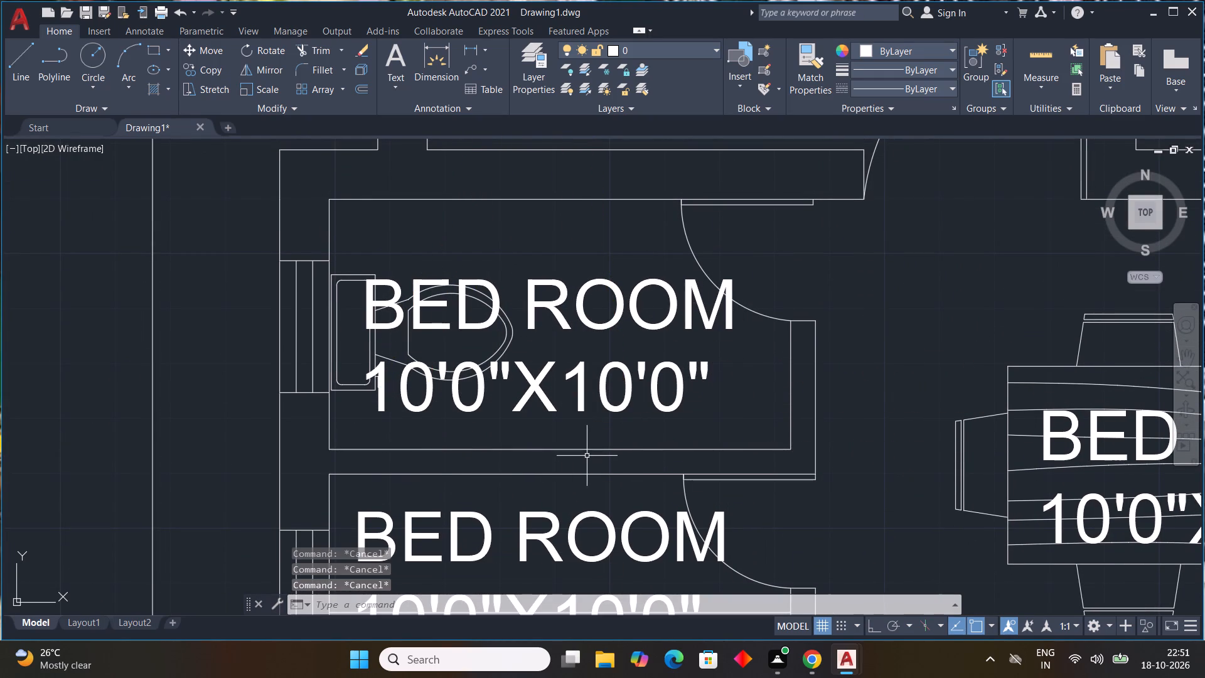
Replace the text of the sofa room's label with DRAWING on the first line and 10'0"X10'0" on the second.
{"action": "scroll", "coordinate": [596, 475], "scroll_direction": "down", "scroll_amount": 3}
{"action": "middle_click_drag", "start_coordinate": [660, 401], "coordinate": [432, 464]}
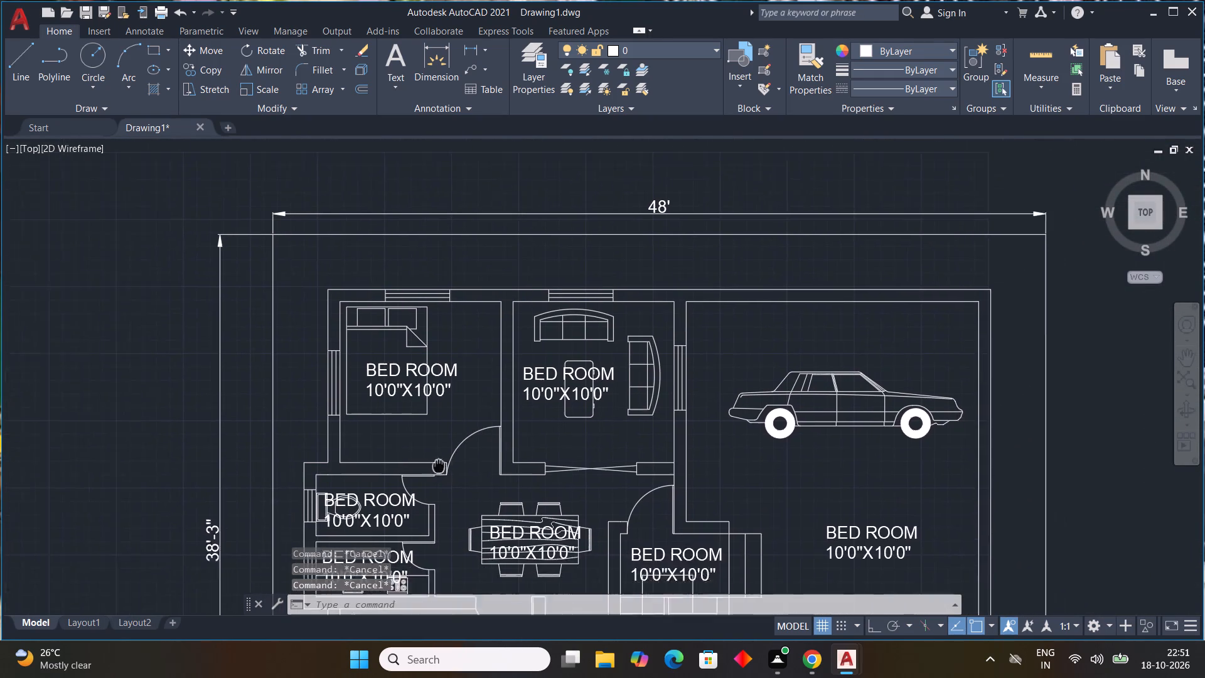
{"action": "middle_click_drag", "start_coordinate": [432, 464], "coordinate": [380, 439]}
{"action": "scroll", "coordinate": [498, 365], "scroll_direction": "up", "scroll_amount": 2}
{"action": "double_click", "coordinate": [472, 367]}
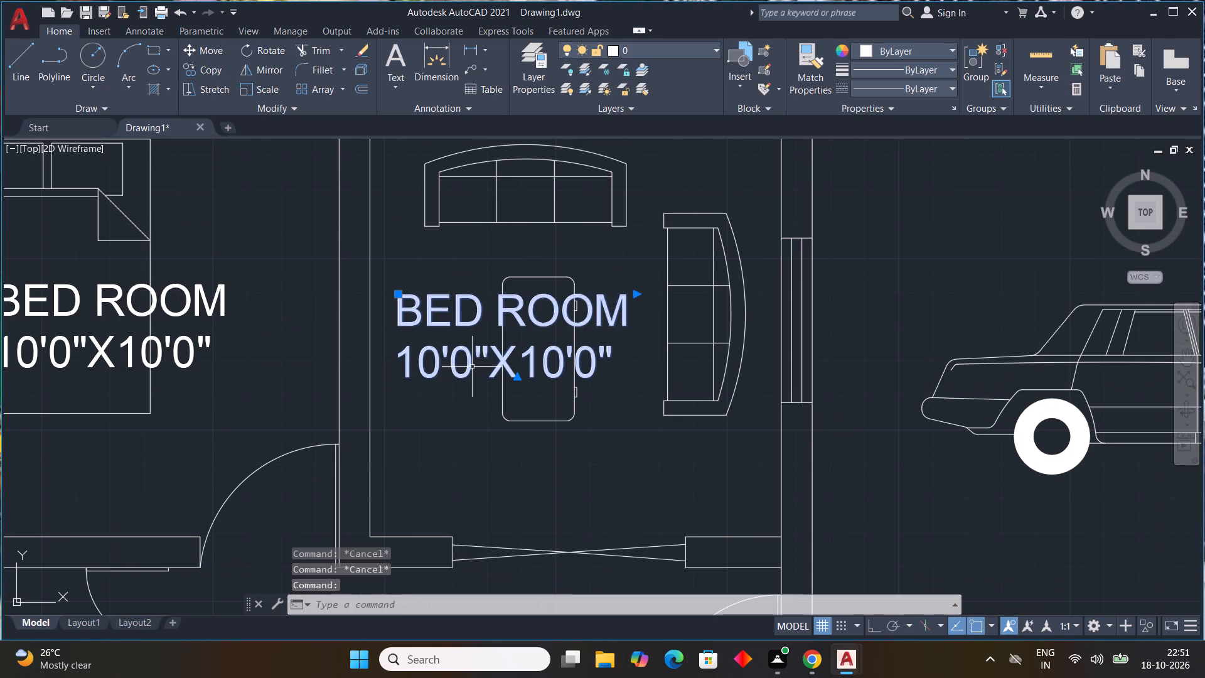
{"action": "left_click", "coordinate": [626, 352]}
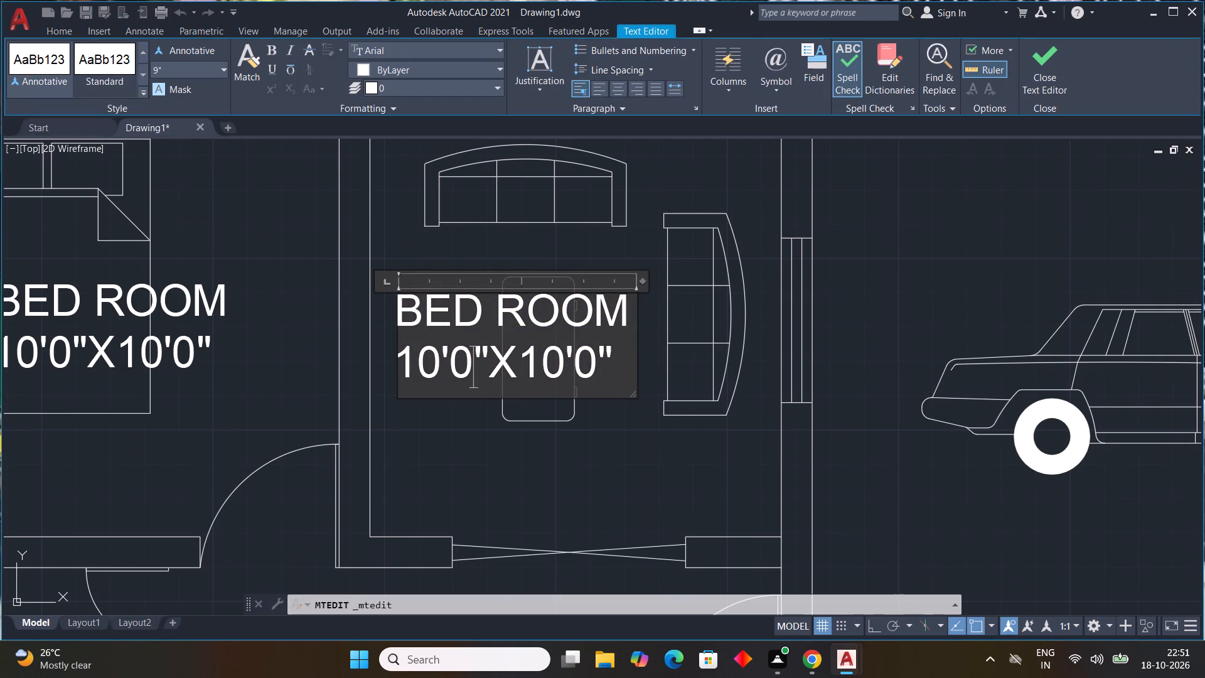
{"action": "key", "text": "BackSpace"}
{"action": "key", "text": "BackSpace"}
{"action": "key", "text": "BackSpace"}
{"action": "key", "text": "BackSpace"}
{"action": "key", "text": "BackSpace"}
{"action": "key", "text": "BackSpace"}
{"action": "key", "text": "BackSpace"}
{"action": "key", "text": "BackSpace"}
{"action": "key", "text": "BackSpace"}
{"action": "key", "text": "BackSpace"}
{"action": "key", "text": "BackSpace"}
{"action": "key", "text": "BackSpace"}
{"action": "key", "text": "BackSpace"}
{"action": "key", "text": "BackSpace"}
{"action": "key", "text": "BackSpace"}
{"action": "key", "text": "BackSpace"}
{"action": "key", "text": "BackSpace"}
{"action": "key", "text": "BackSpace"}
{"action": "key", "text": "BackSpace"}
{"action": "key", "text": "BackSpace"}
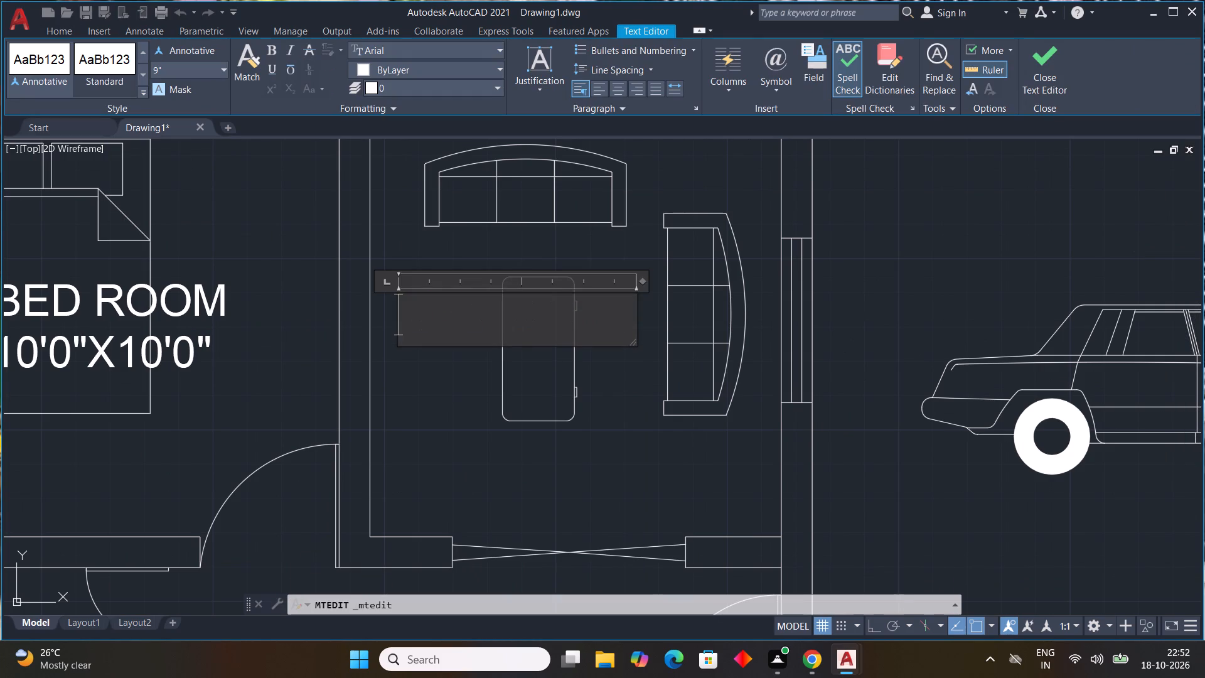
{"action": "type", "text": "DRAW"}
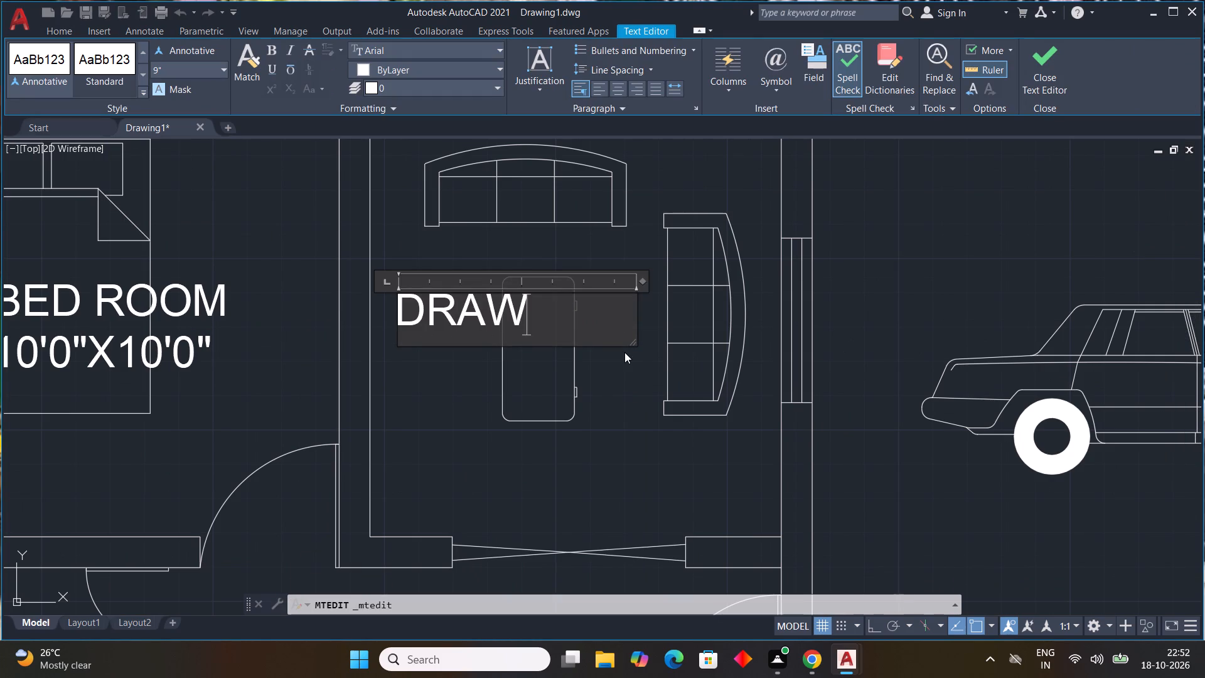
{"action": "type", "text": "ING"}
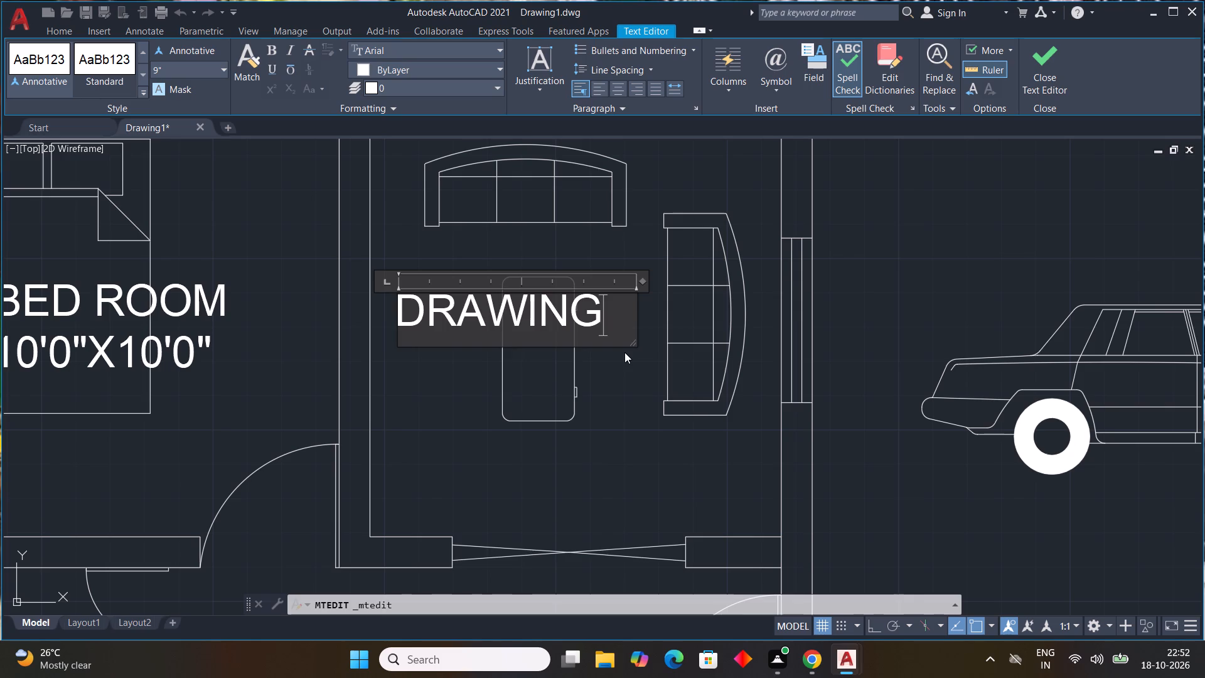
{"action": "key", "text": "Return"}
{"action": "type", "text": "10'0"}
{"action": "key", "text": "shift+quotedbl"}
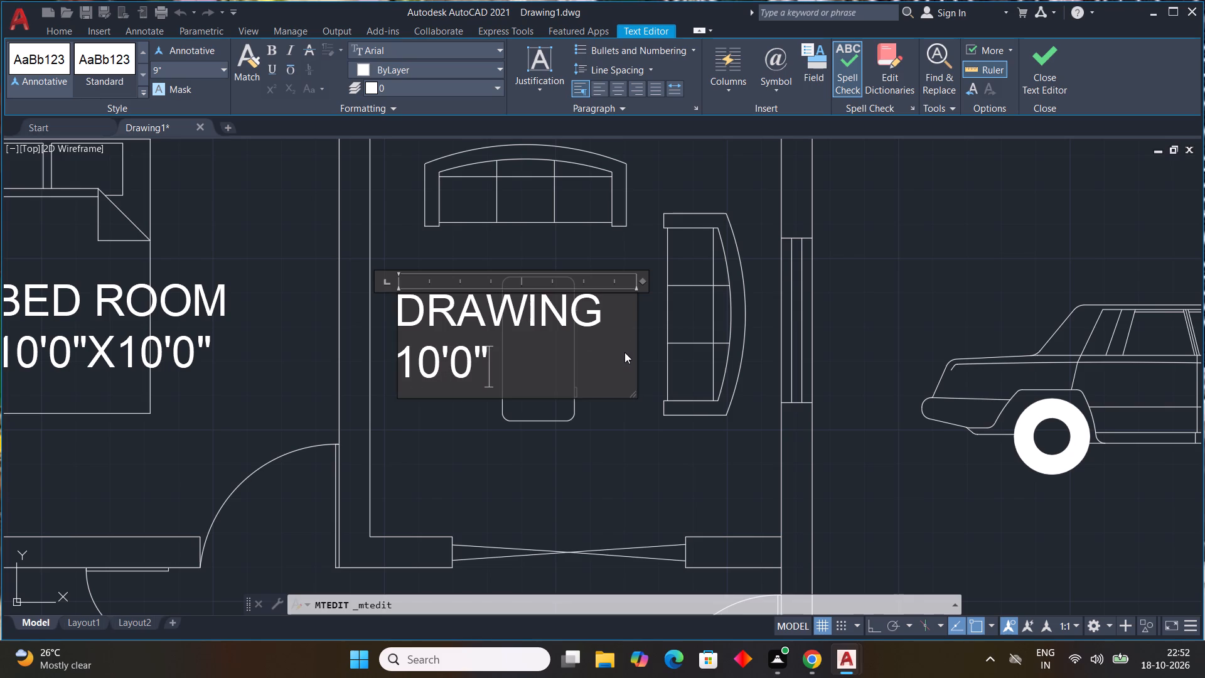
{"action": "key", "text": "x"}
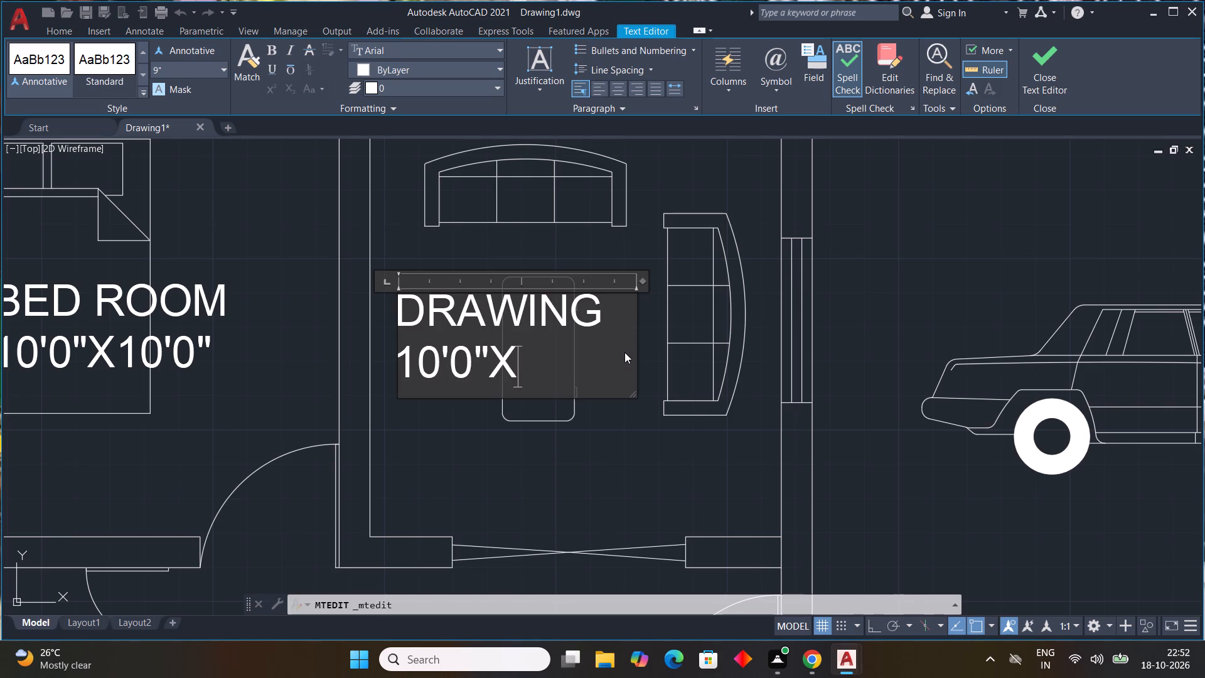
{"action": "type", "text": "10'0\""}
{"action": "key", "text": "Return"}
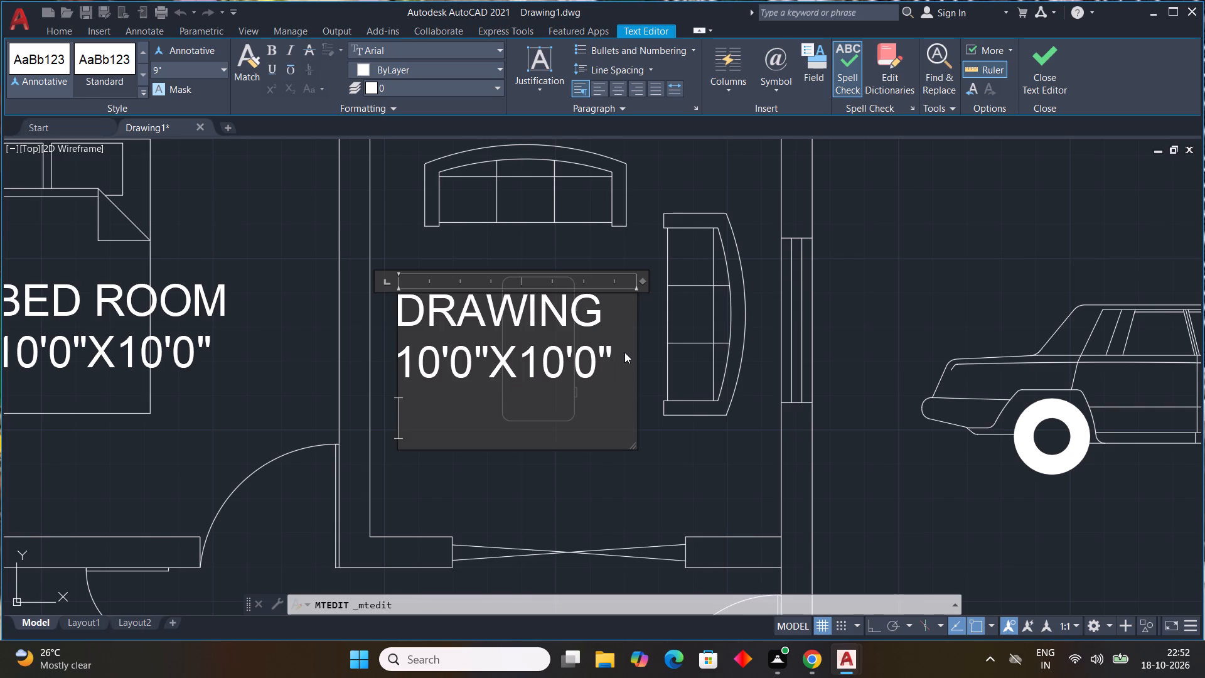
{"action": "left_click", "coordinate": [694, 461]}
{"action": "scroll", "coordinate": [695, 463], "scroll_direction": "down", "scroll_amount": 1}
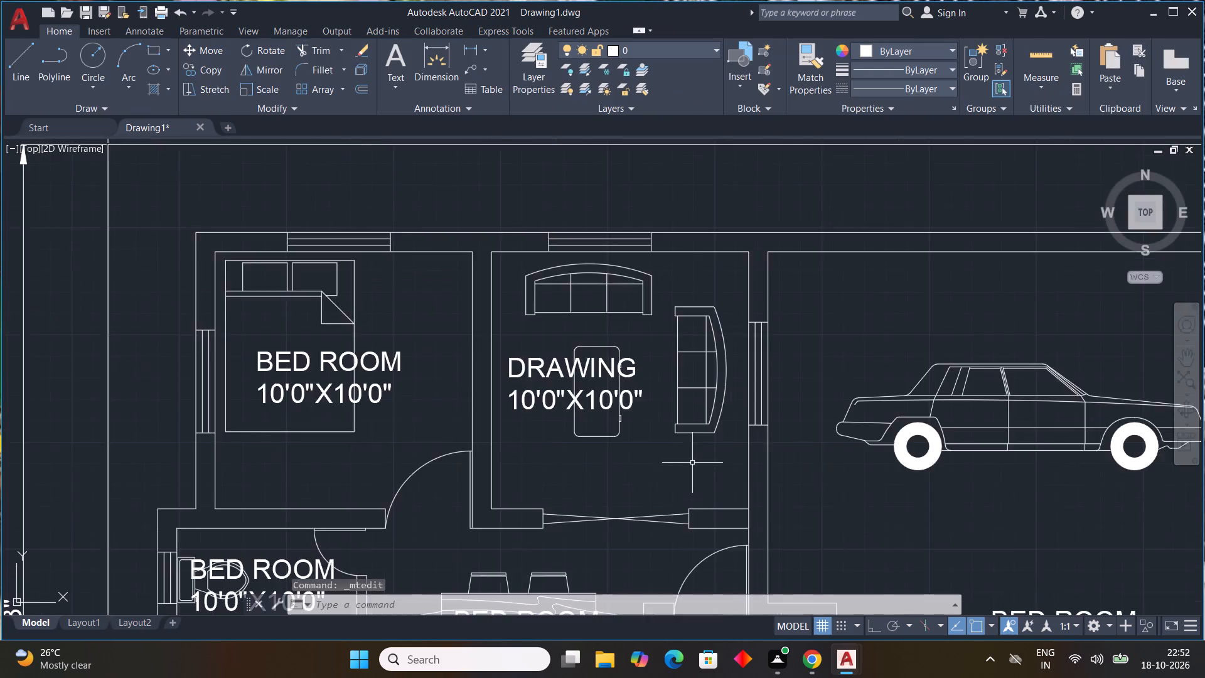
{"action": "scroll", "coordinate": [692, 463], "scroll_direction": "down", "scroll_amount": 1}
{"action": "middle_click_drag", "start_coordinate": [692, 463], "coordinate": [696, 287]}
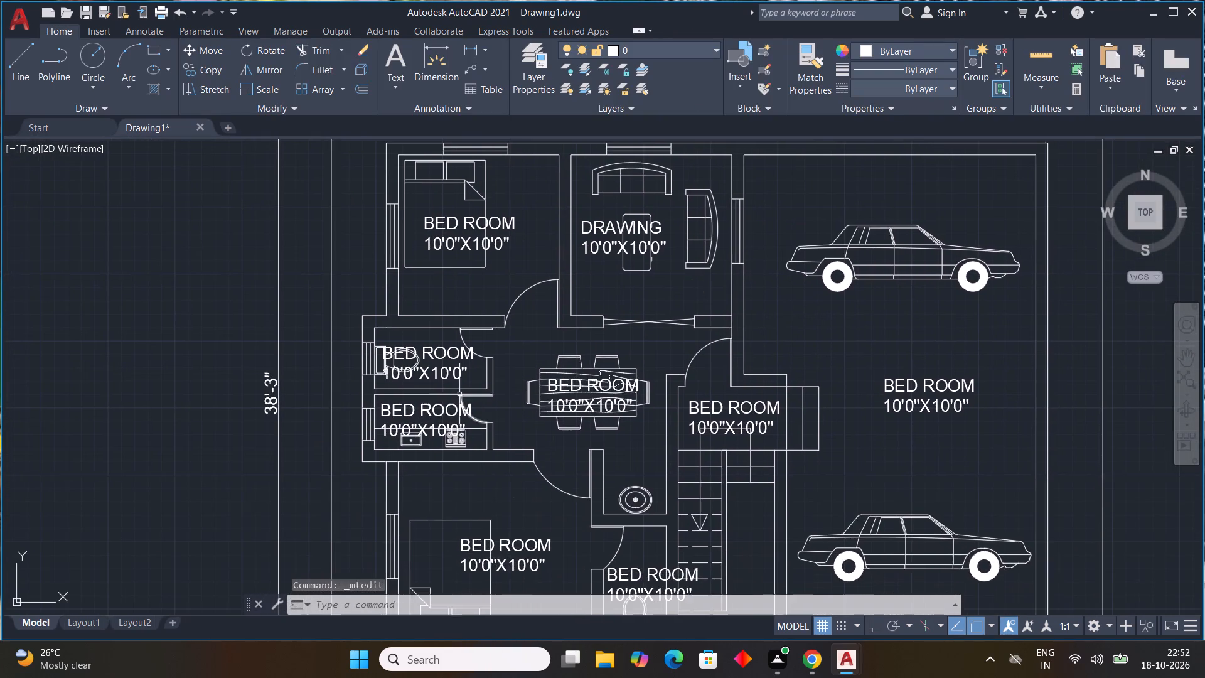
Replace the northwest toilet label's text with TOILET on the first line and 7'0"X4'0" on the second.
{"action": "scroll", "coordinate": [460, 375], "scroll_direction": "up", "scroll_amount": 2}
{"action": "double_click", "coordinate": [459, 375]}
{"action": "left_click", "coordinate": [482, 367]}
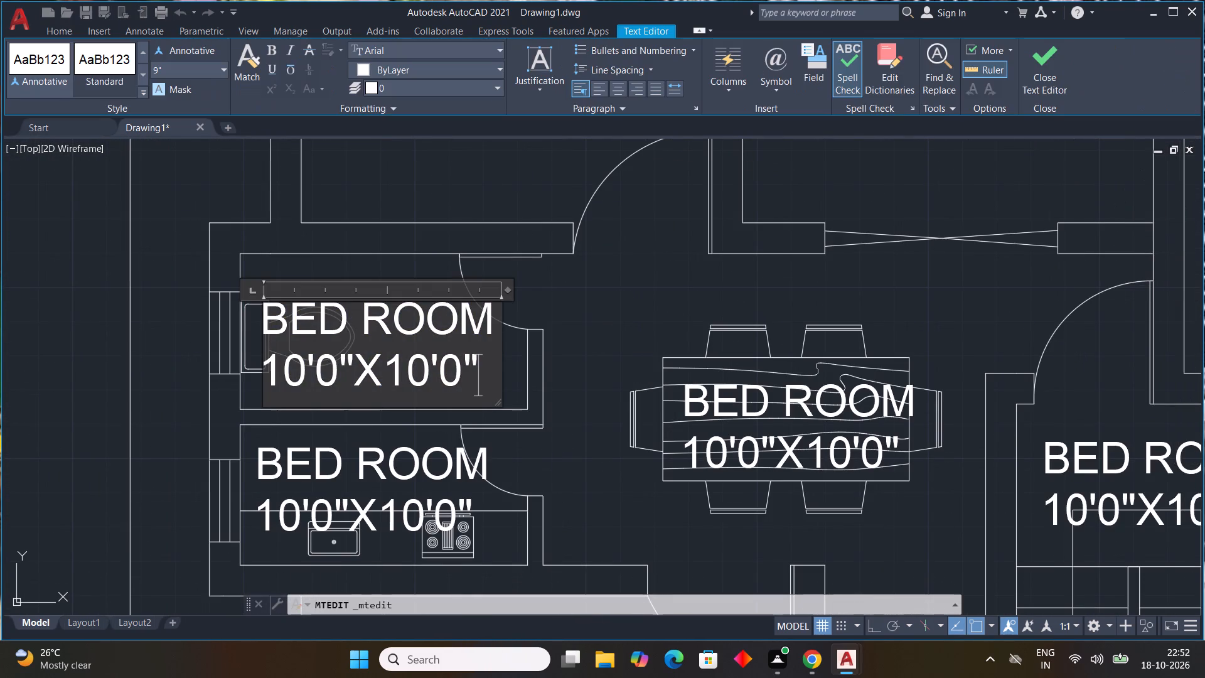
{"action": "key", "text": "BackSpace"}
{"action": "key", "text": "BackSpace"}
{"action": "key", "text": "BackSpace"}
{"action": "key", "text": "BackSpace"}
{"action": "key", "text": "BackSpace"}
{"action": "key", "text": "BackSpace"}
{"action": "key", "text": "BackSpace"}
{"action": "key", "text": "BackSpace"}
{"action": "key", "text": "BackSpace"}
{"action": "key", "text": "BackSpace"}
{"action": "key", "text": "BackSpace"}
{"action": "key", "text": "BackSpace"}
{"action": "key", "text": "BackSpace"}
{"action": "key", "text": "BackSpace"}
{"action": "key", "text": "BackSpace"}
{"action": "key", "text": "BackSpace"}
{"action": "key", "text": "BackSpace"}
{"action": "key", "text": "BackSpace"}
{"action": "key", "text": "BackSpace"}
{"action": "key", "text": "BackSpace"}
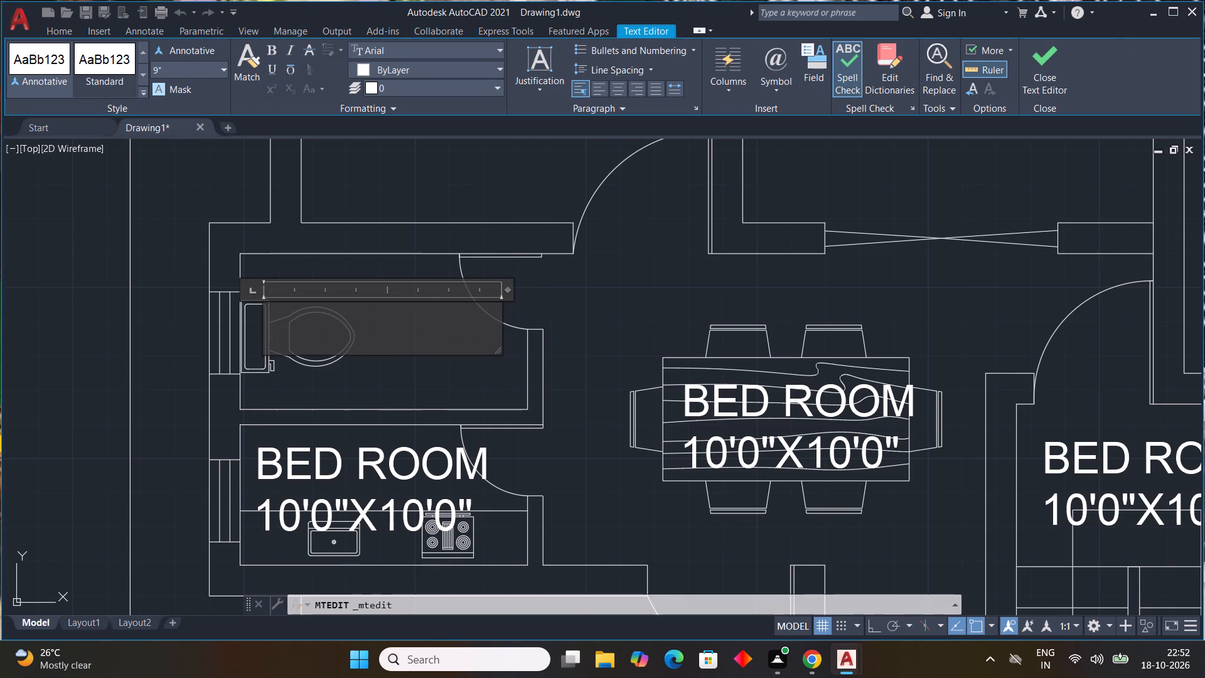
{"action": "type", "text": "TOIL"}
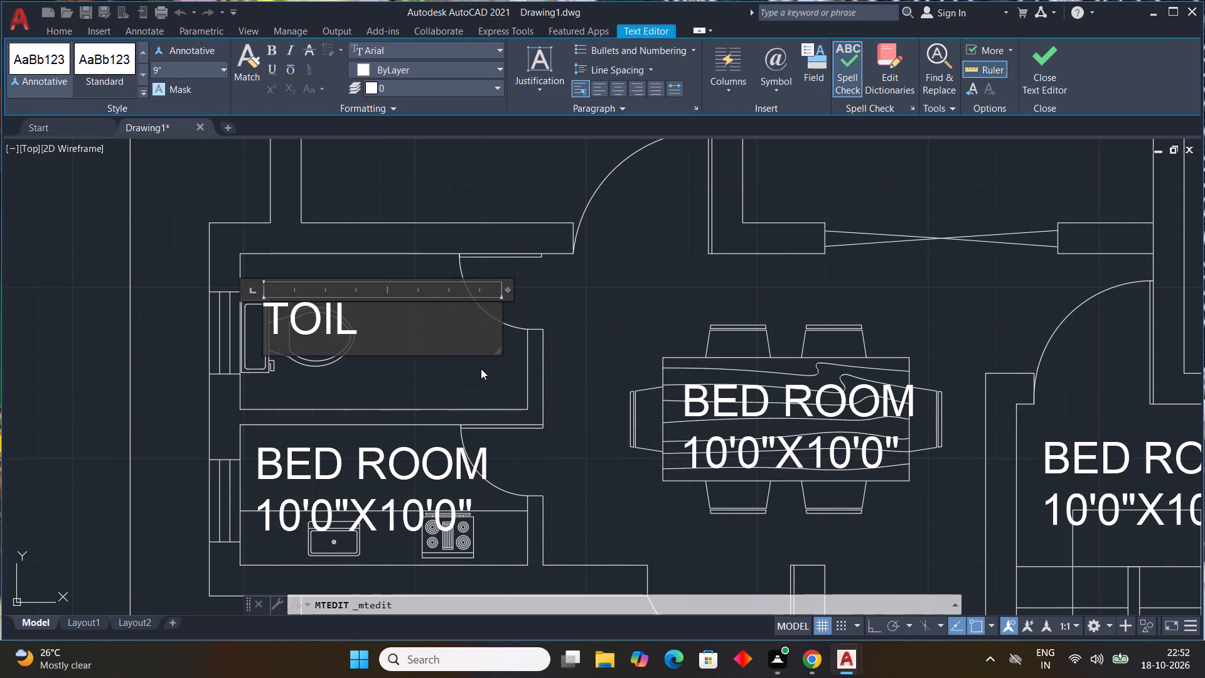
{"action": "type", "text": "ET"}
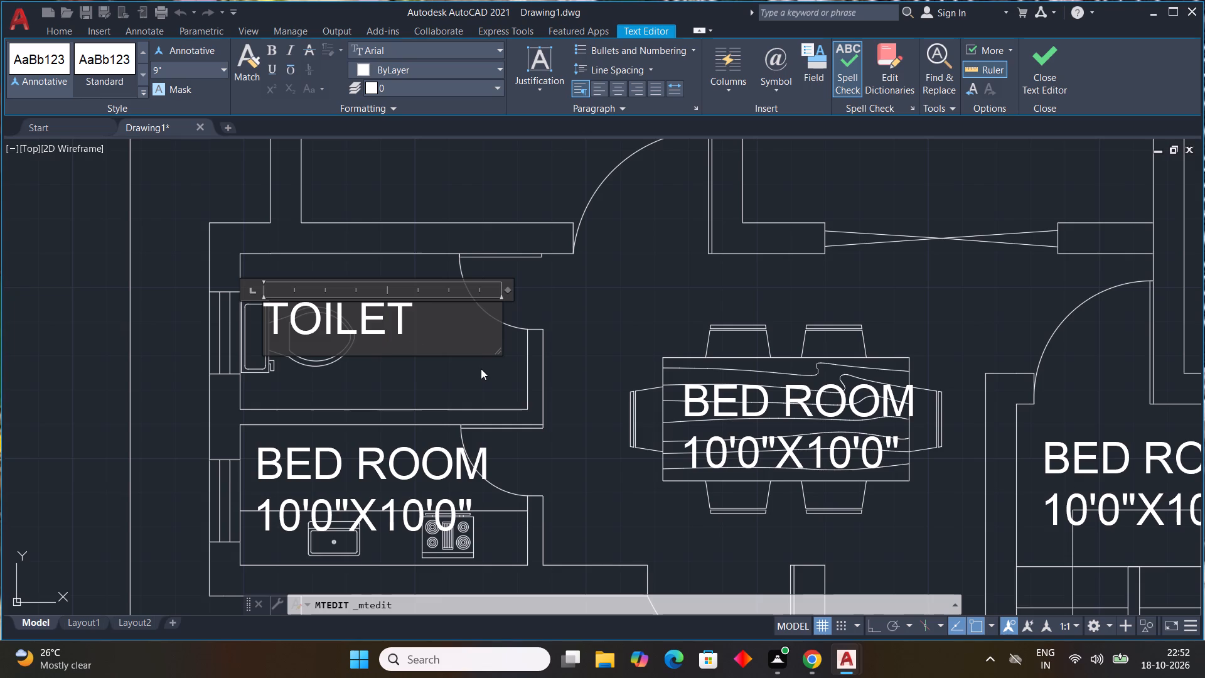
{"action": "key", "text": "Return"}
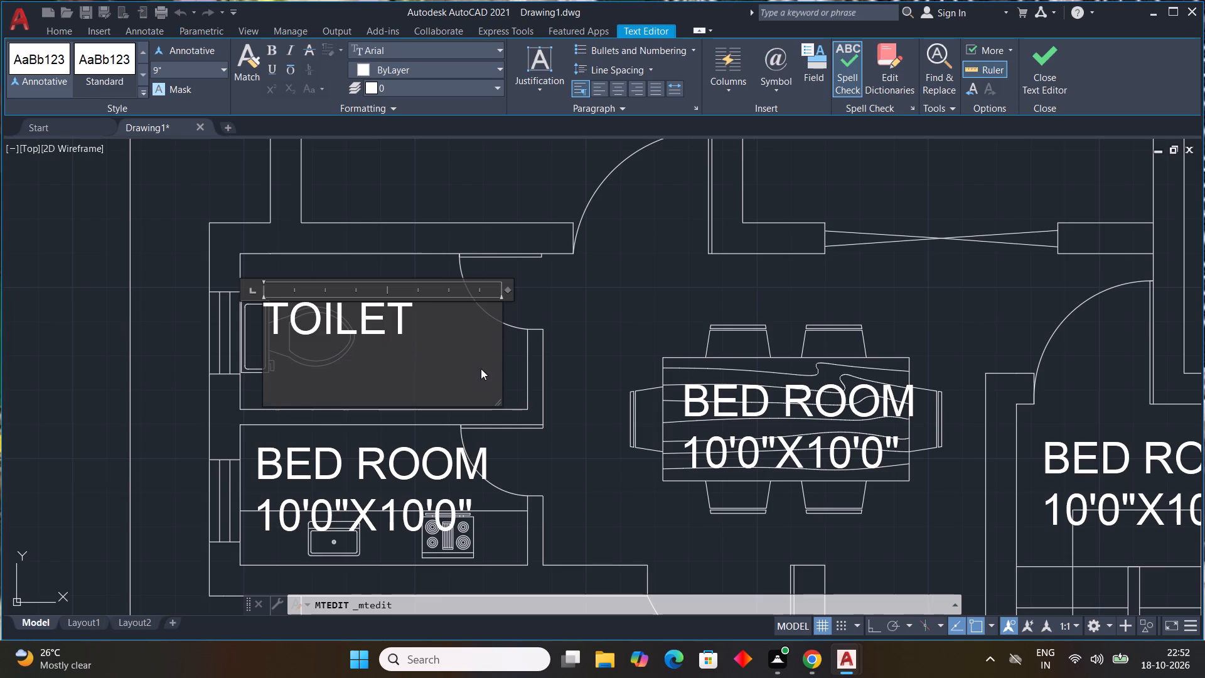
{"action": "type", "text": "7'0\""}
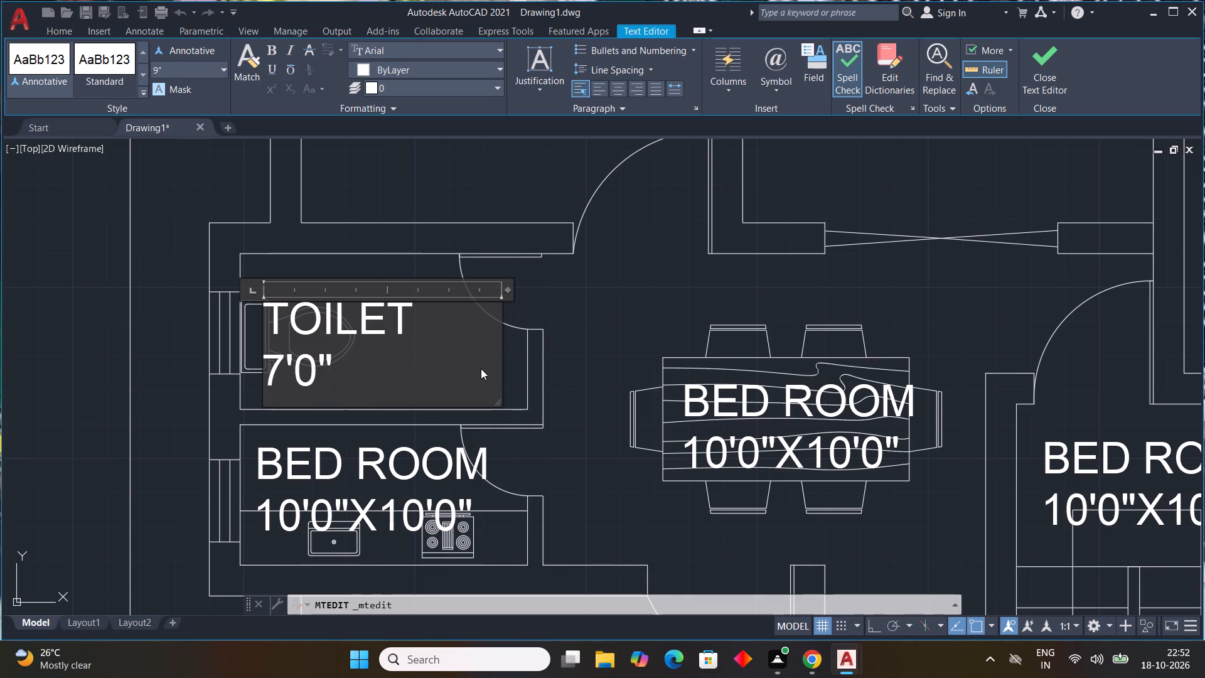
{"action": "key", "text": "x"}
{"action": "key", "text": "4"}
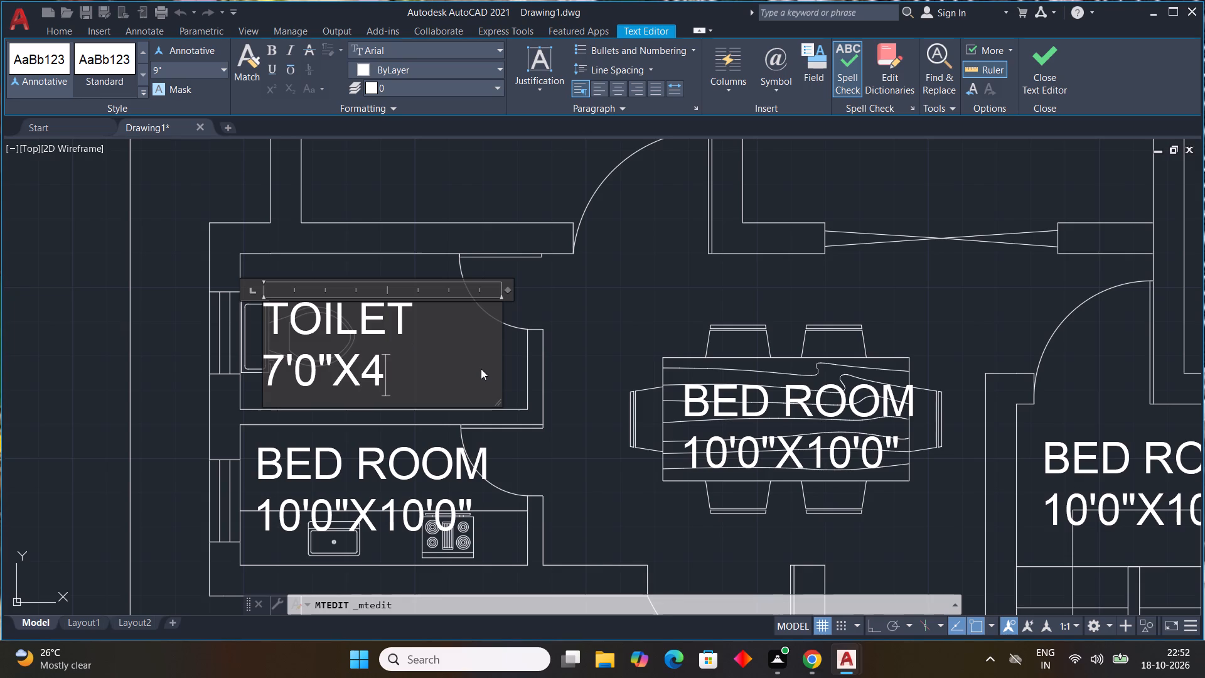
{"action": "type", "text": "'0"}
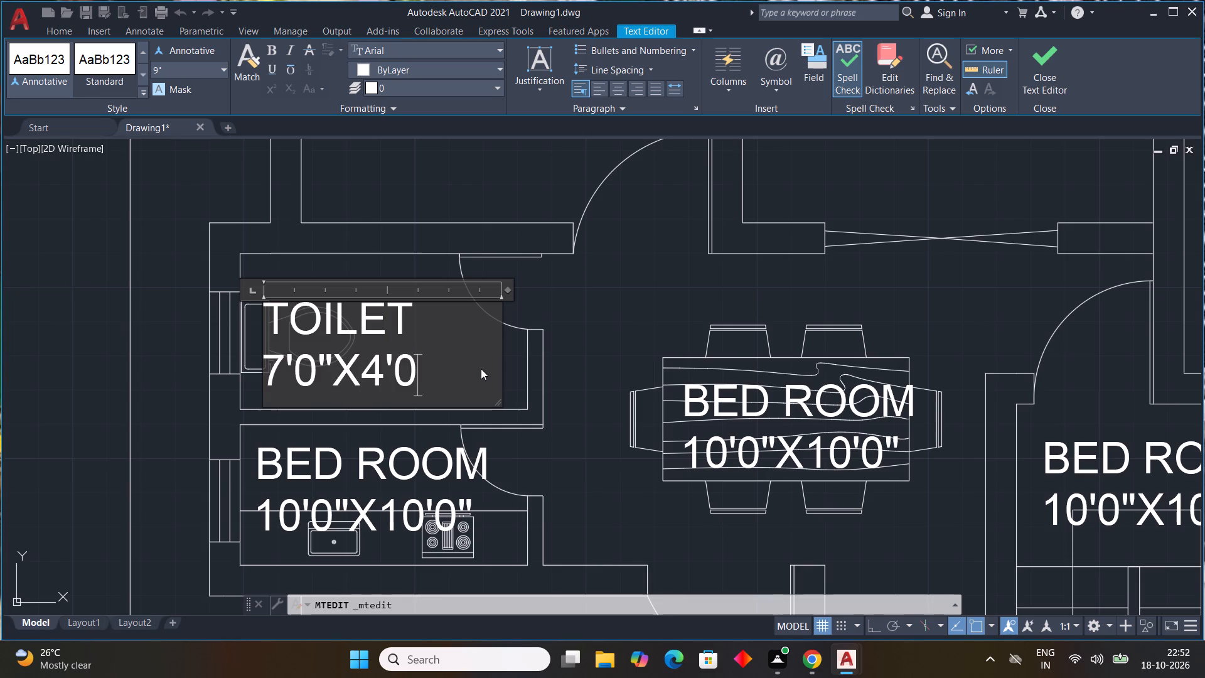
{"action": "key", "text": "shift+quotedbl"}
{"action": "key", "text": "Return"}
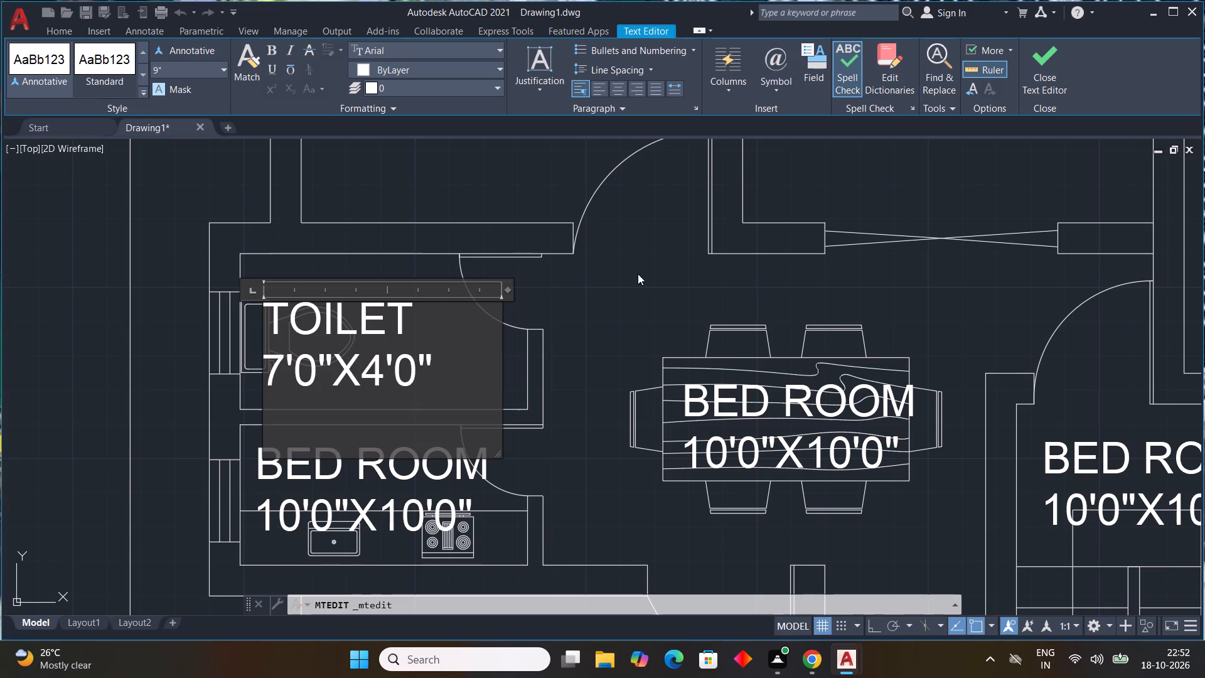
{"action": "left_click", "coordinate": [607, 328]}
Move the TOILET label about 1'-1" east and slightly south, clear of the toilet fixture's tank.
{"action": "scroll", "coordinate": [600, 356], "scroll_direction": "down", "scroll_amount": 2}
{"action": "scroll", "coordinate": [564, 368], "scroll_direction": "up", "scroll_amount": 2}
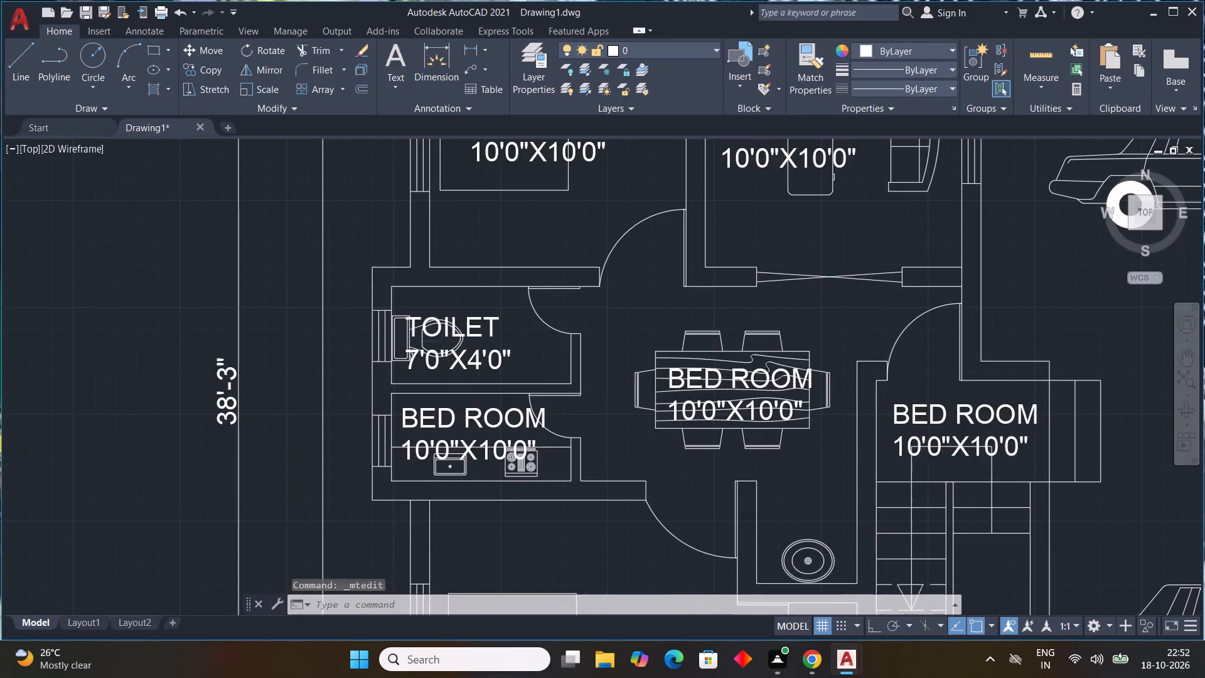
{"action": "scroll", "coordinate": [449, 342], "scroll_direction": "up", "scroll_amount": 1}
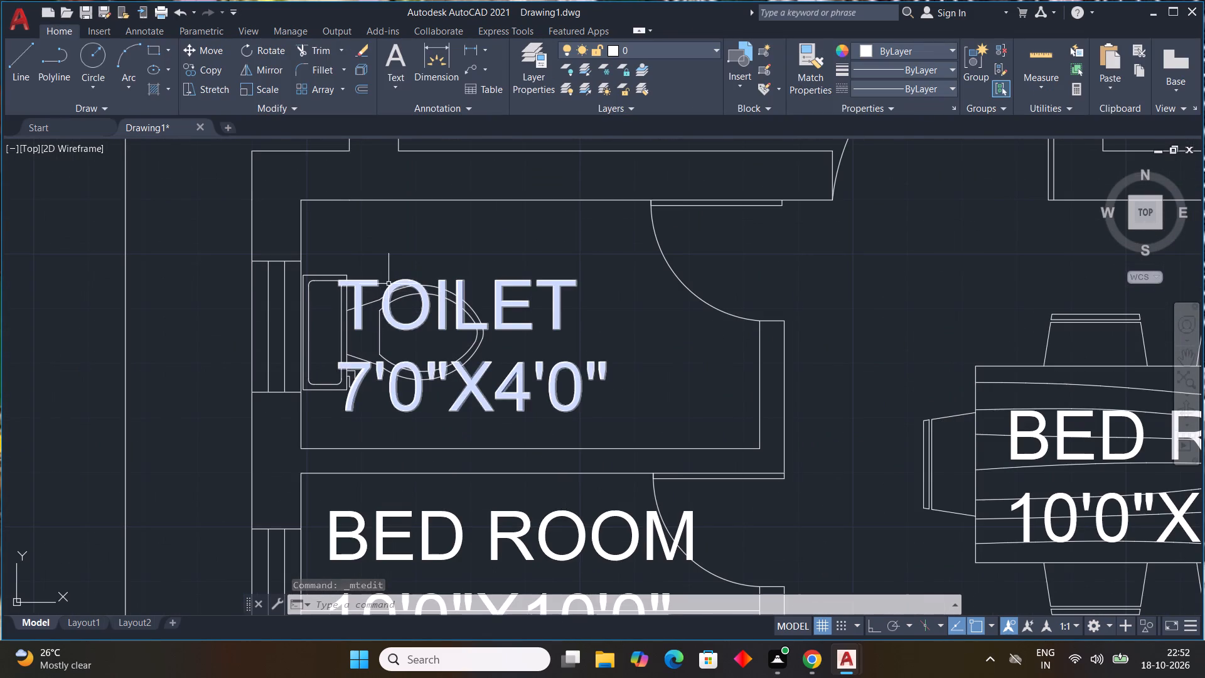
{"action": "left_click", "coordinate": [391, 283]}
{"action": "left_click", "coordinate": [334, 279]}
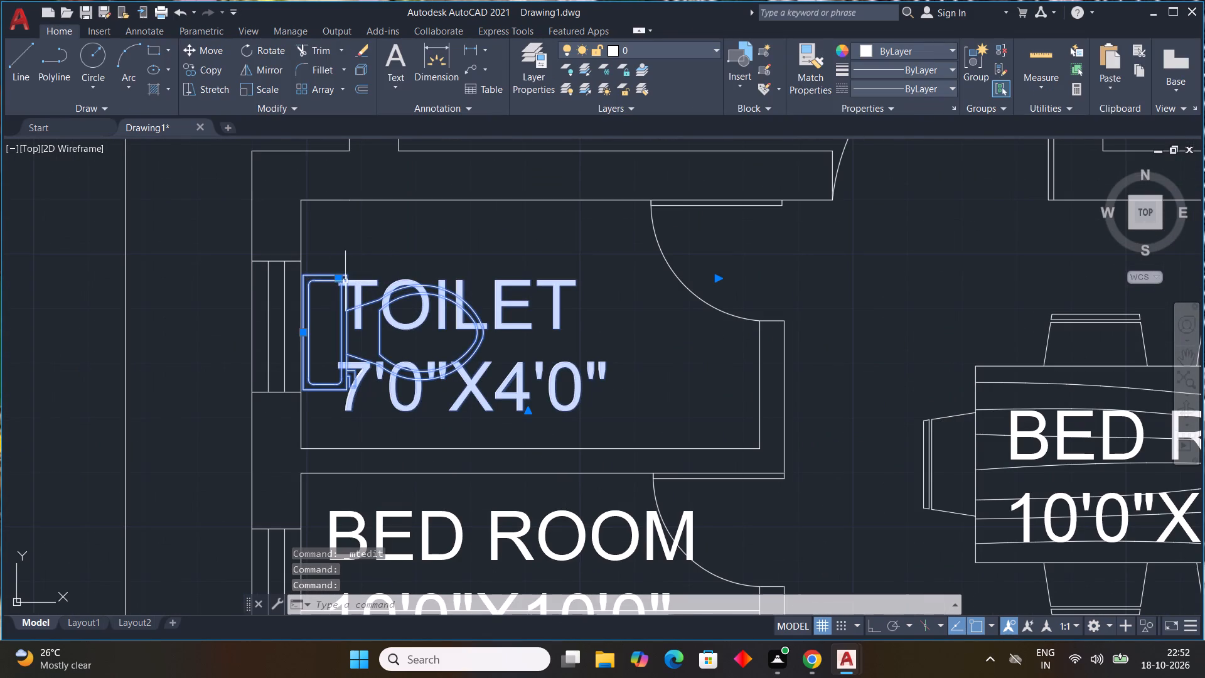
{"action": "key", "text": "Escape"}
{"action": "left_click", "coordinate": [548, 278]}
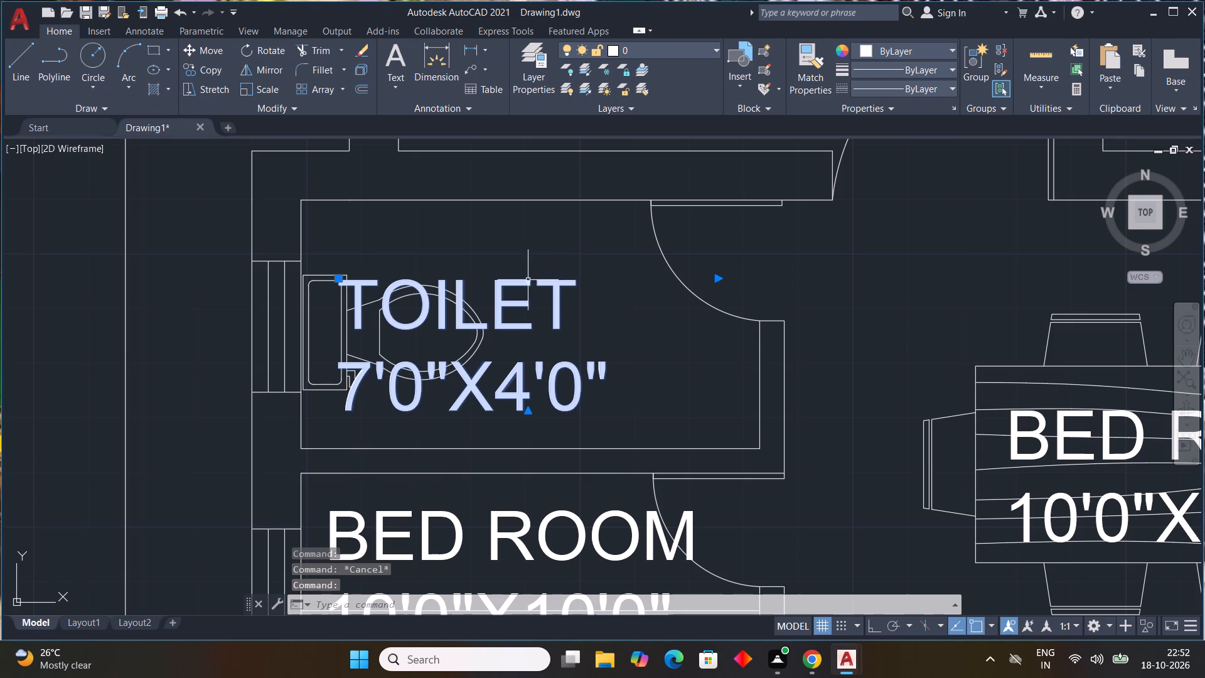
{"action": "left_click_drag", "start_coordinate": [337, 281], "coordinate": [355, 287]}
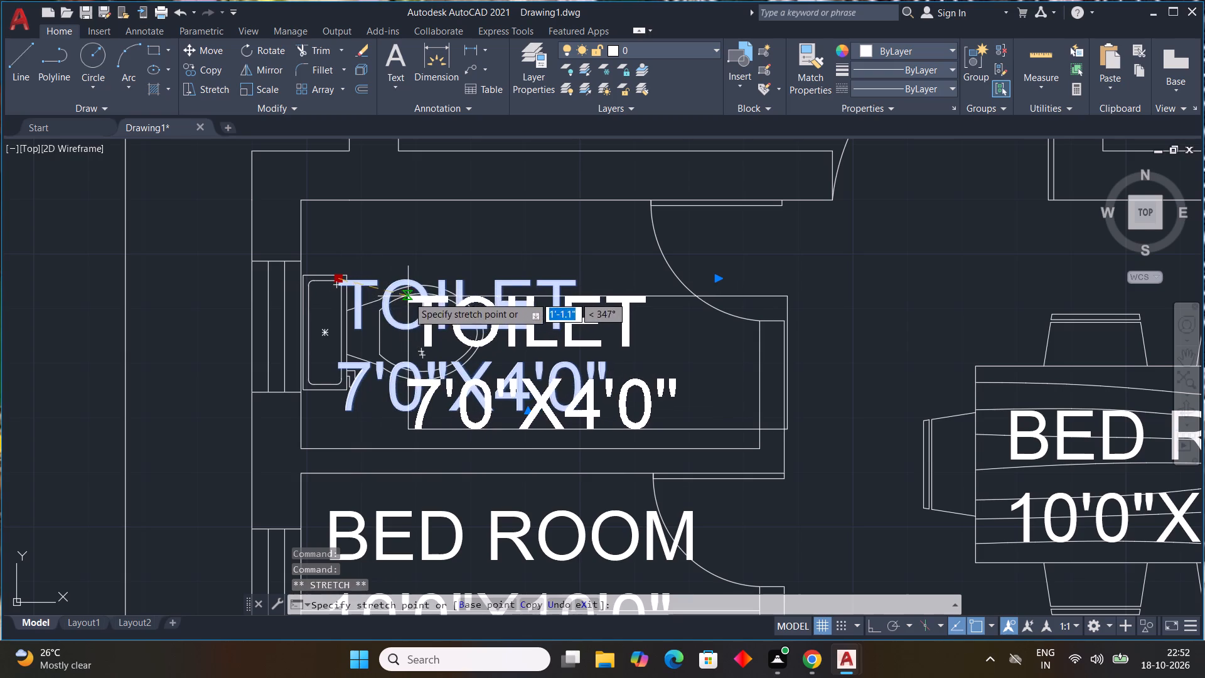
{"action": "left_click", "coordinate": [408, 295]}
{"action": "key", "text": "Escape"}
Replace the text of the label in the small kitchen with KITCHEN on the first line and 7'0"X4'10" on the second.
{"action": "scroll", "coordinate": [535, 380], "scroll_direction": "down", "scroll_amount": 1}
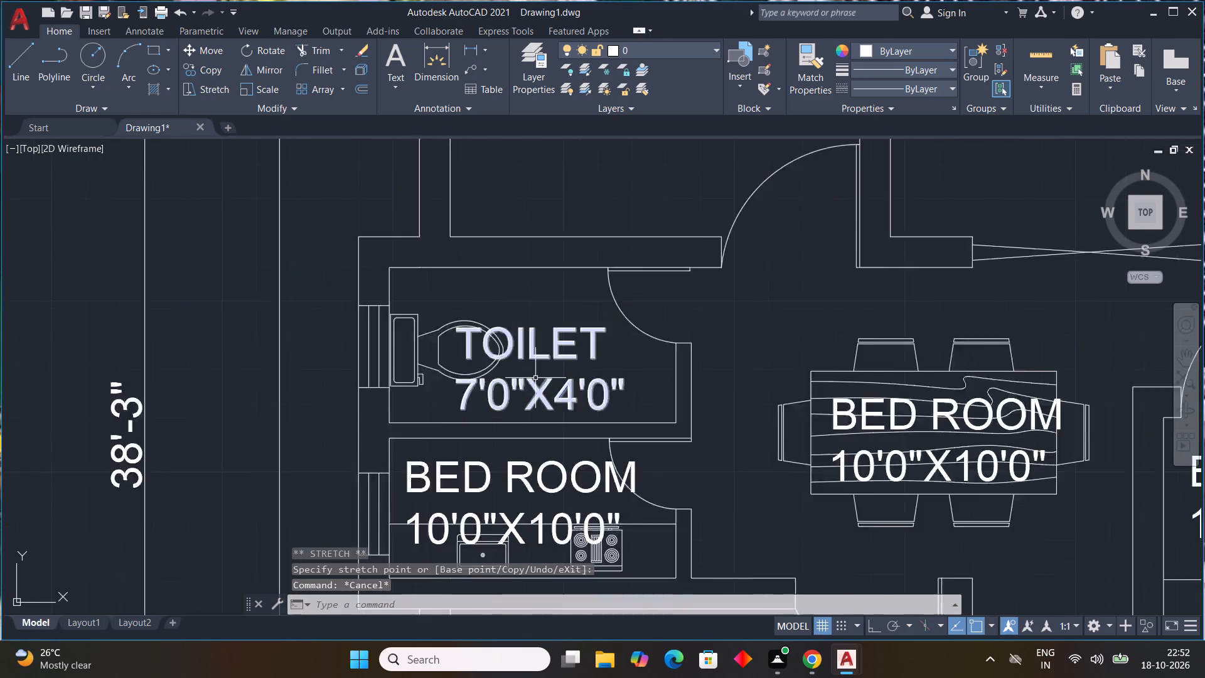
{"action": "scroll", "coordinate": [535, 378], "scroll_direction": "down", "scroll_amount": 1}
{"action": "scroll", "coordinate": [532, 391], "scroll_direction": "up", "scroll_amount": 1}
{"action": "middle_click_drag", "start_coordinate": [530, 388], "coordinate": [511, 247]}
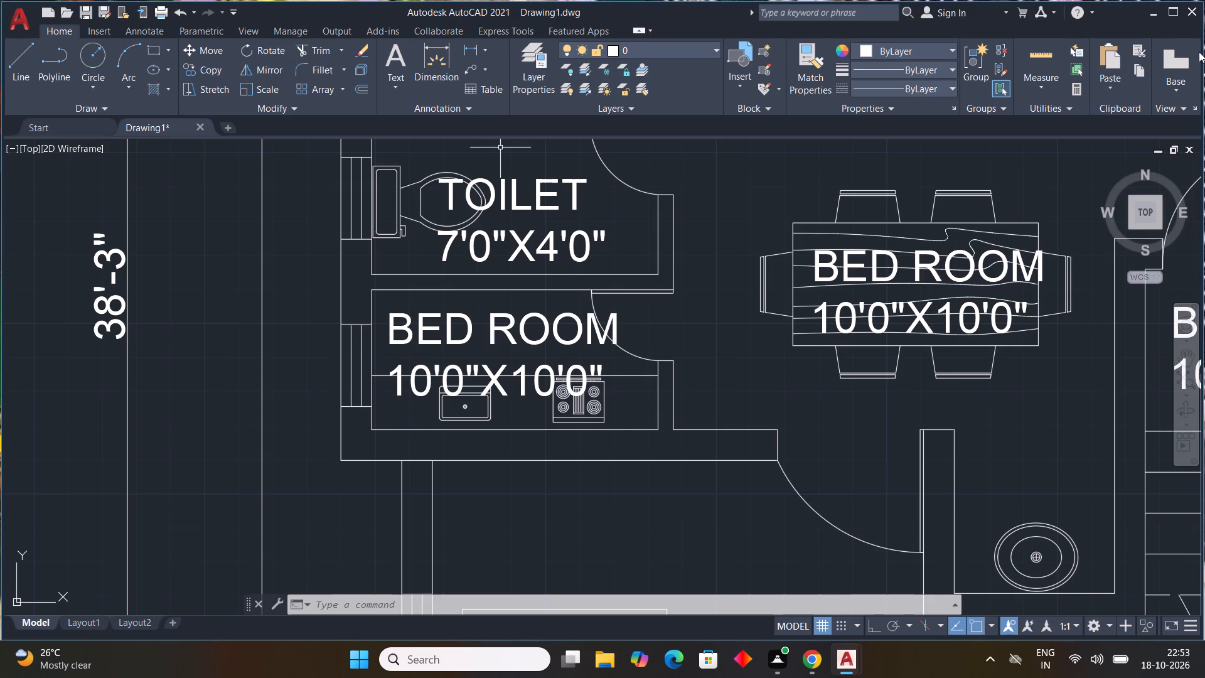
{"action": "scroll", "coordinate": [1202, 58], "scroll_direction": "down", "scroll_amount": 1}
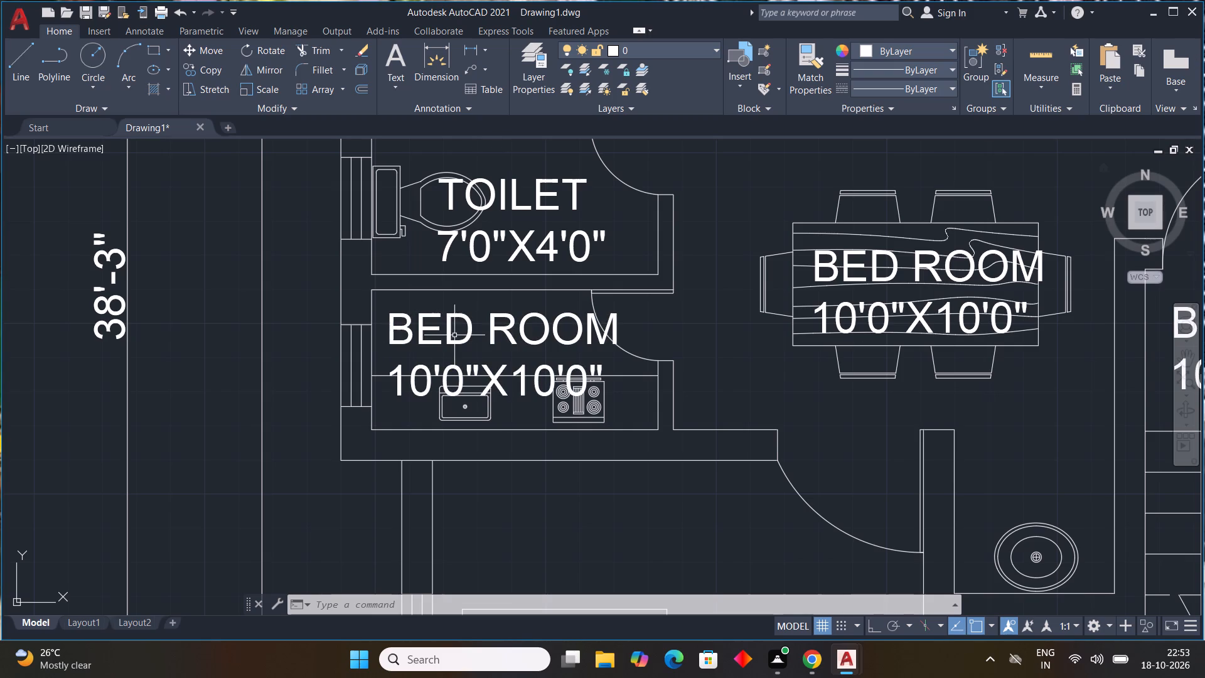
{"action": "double_click", "coordinate": [454, 335]}
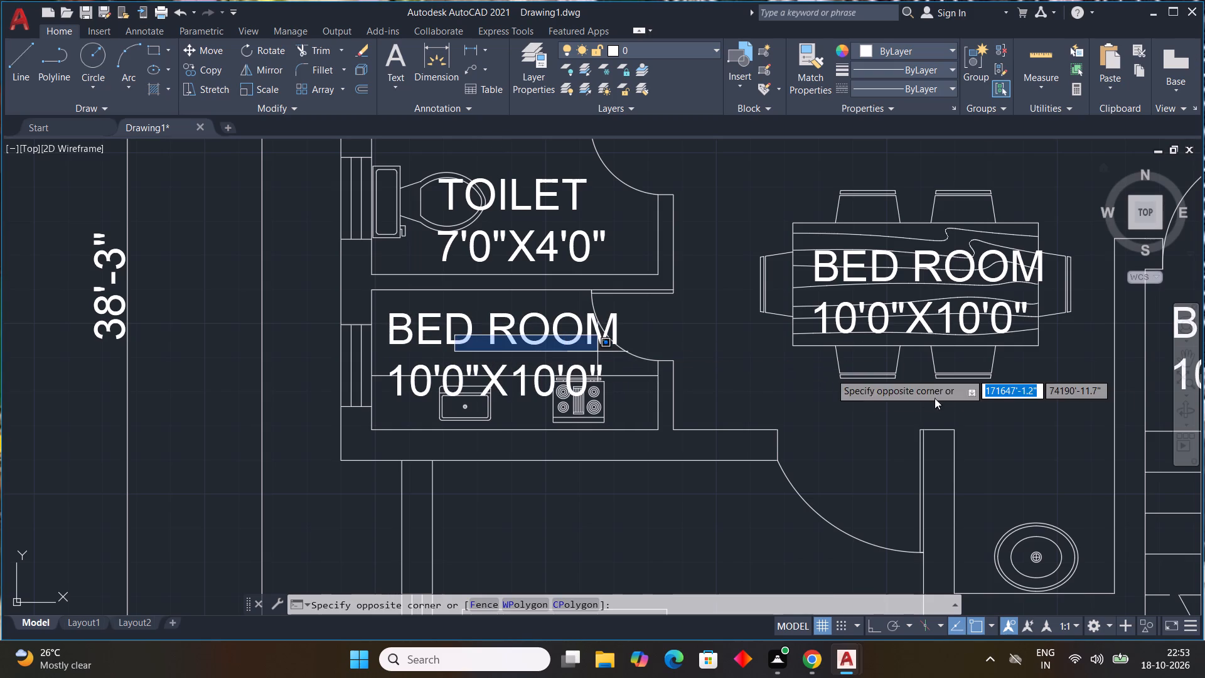
{"action": "left_click", "coordinate": [570, 330]}
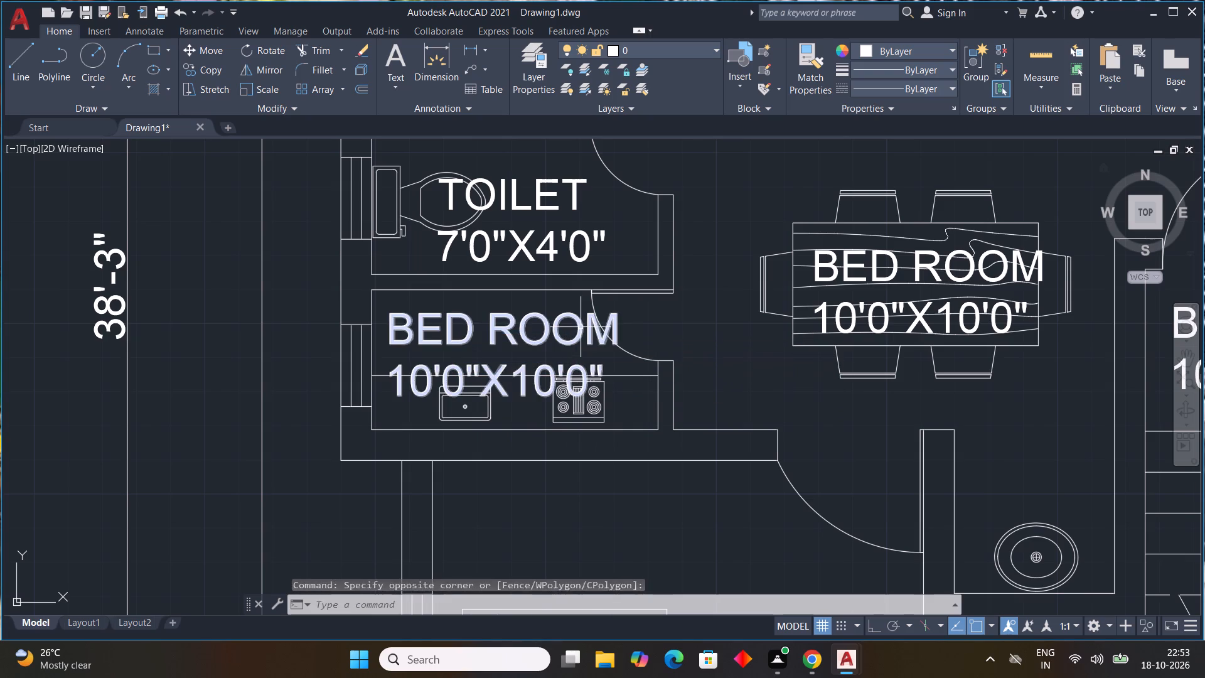
{"action": "double_click", "coordinate": [581, 327]}
{"action": "left_click", "coordinate": [615, 363]}
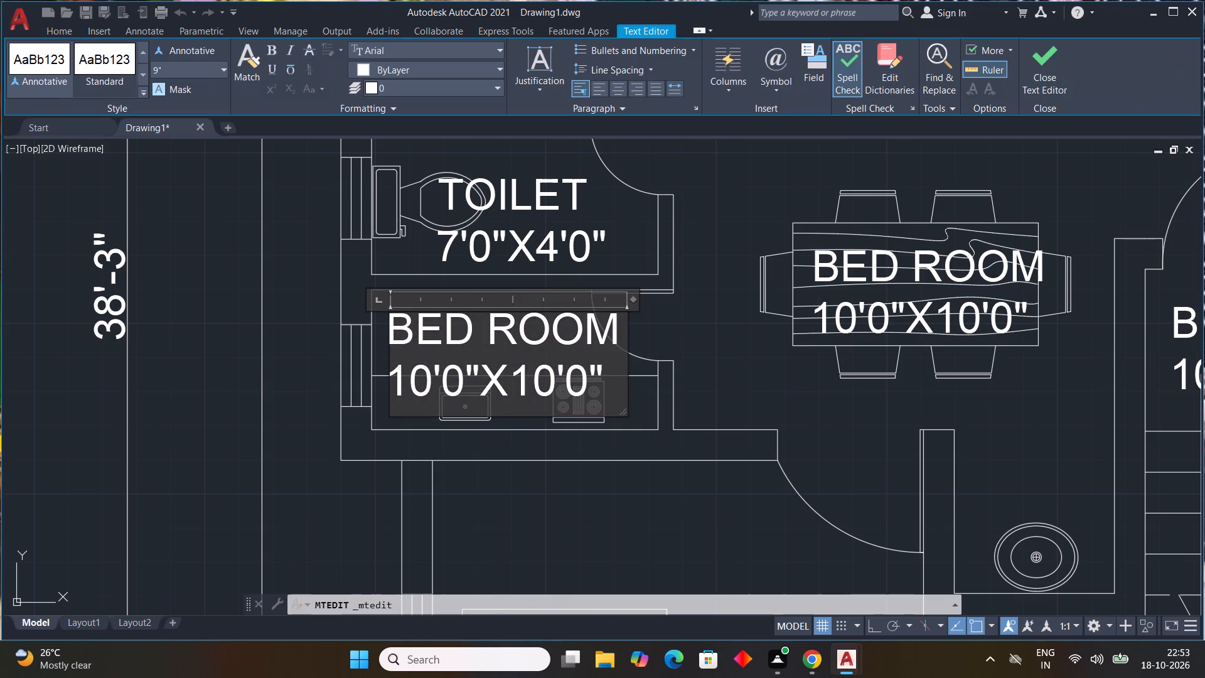
{"action": "key", "text": "BackSpace"}
{"action": "key", "text": "BackSpace"}
{"action": "key", "text": "BackSpace"}
{"action": "key", "text": "BackSpace"}
{"action": "key", "text": "BackSpace"}
{"action": "key", "text": "BackSpace"}
{"action": "key", "text": "BackSpace"}
{"action": "key", "text": "BackSpace"}
{"action": "key", "text": "BackSpace"}
{"action": "key", "text": "BackSpace"}
{"action": "key", "text": "BackSpace"}
{"action": "key", "text": "BackSpace"}
{"action": "key", "text": "BackSpace"}
{"action": "key", "text": "BackSpace"}
{"action": "key", "text": "BackSpace"}
{"action": "key", "text": "BackSpace"}
{"action": "key", "text": "BackSpace"}
{"action": "key", "text": "BackSpace"}
{"action": "key", "text": "BackSpace"}
{"action": "key", "text": "BackSpace"}
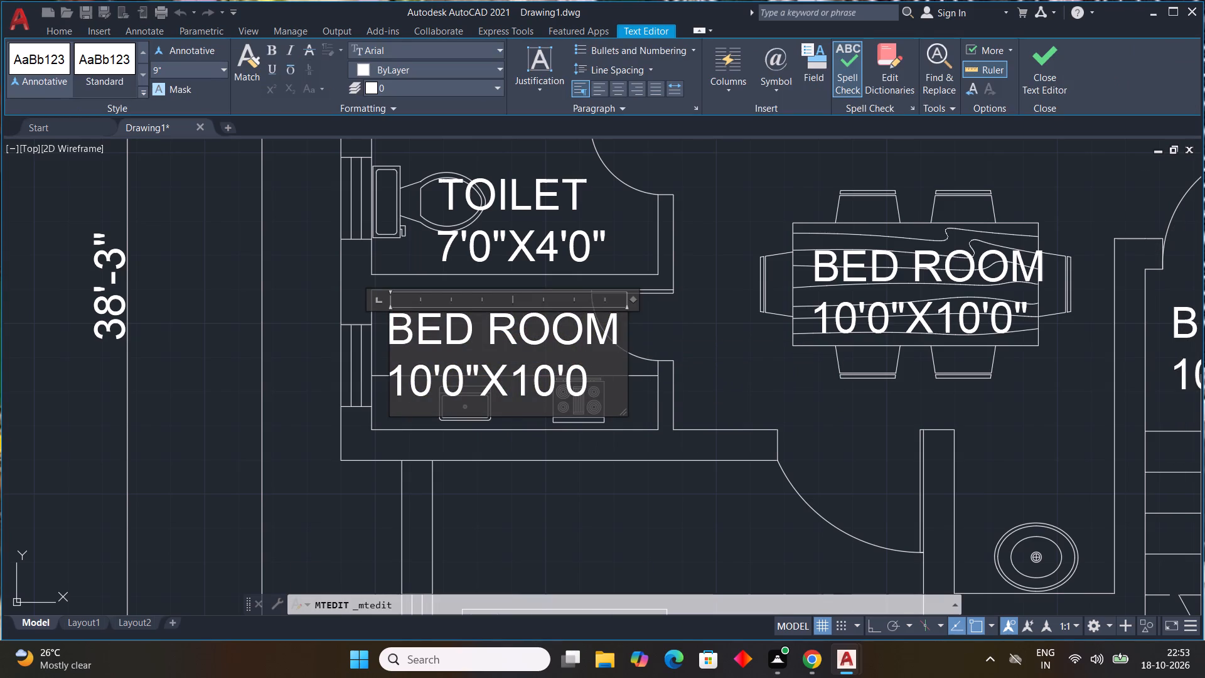
{"action": "type", "text": "KITCHEN"}
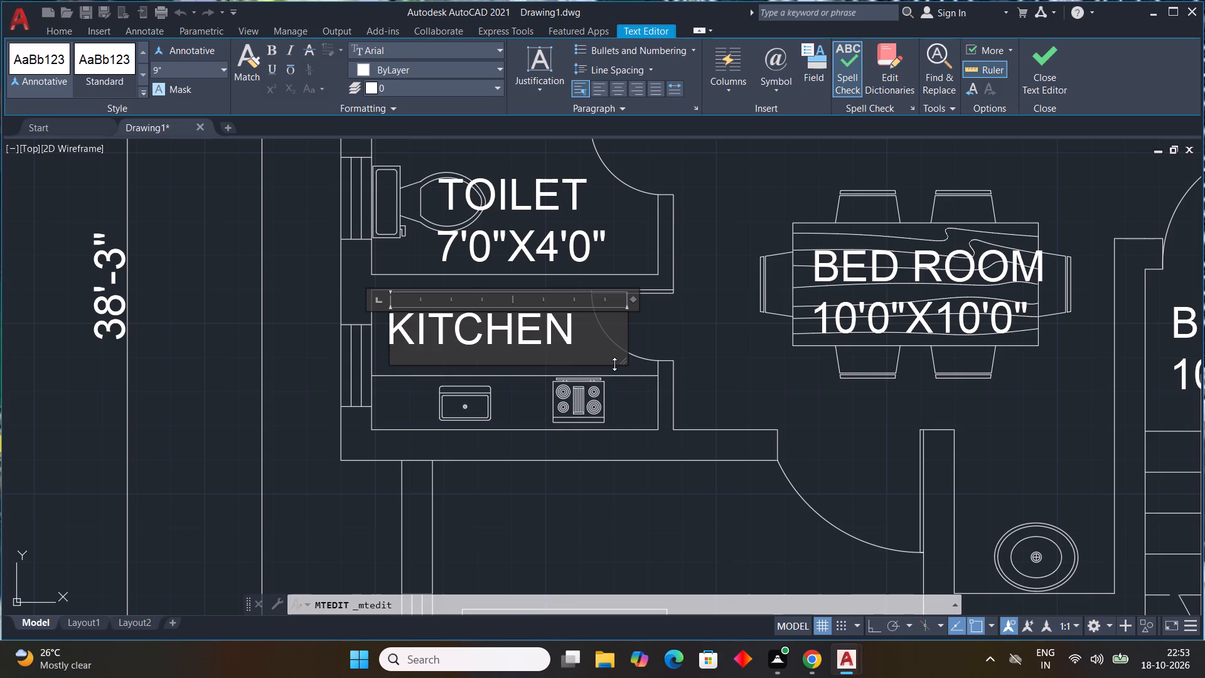
{"action": "key", "text": "Return"}
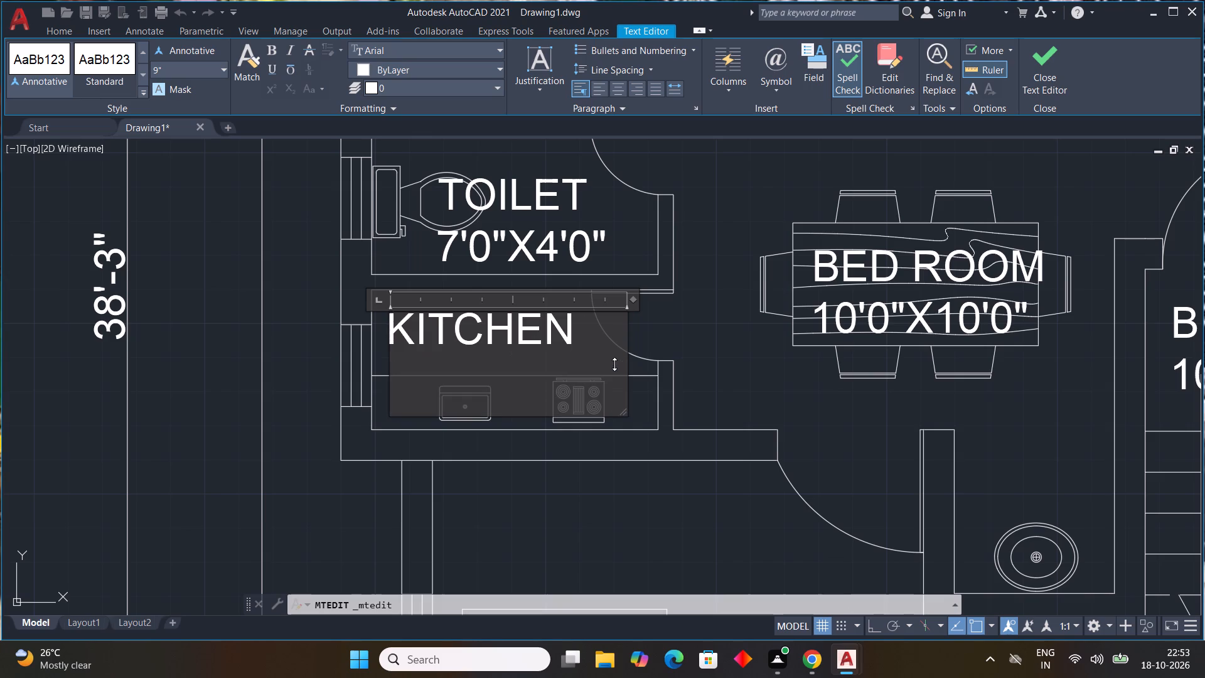
{"action": "key", "text": "7"}
{"action": "type", "text": "'0"}
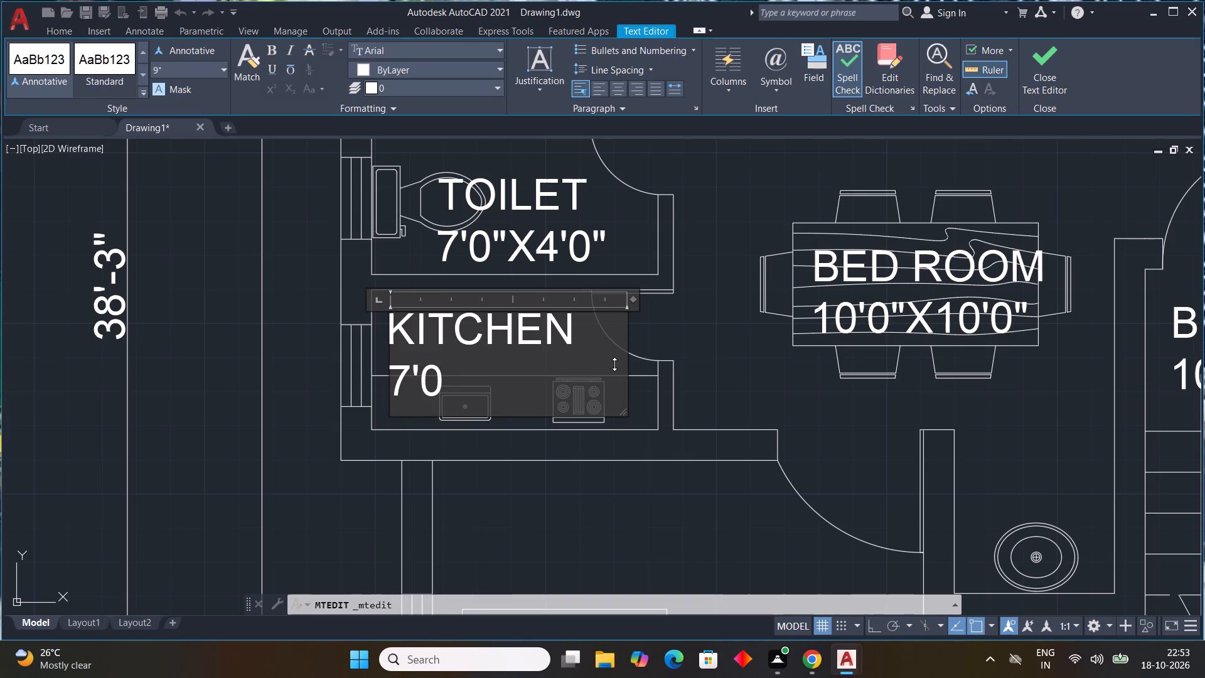
{"action": "key", "text": "shift+quotedbl"}
{"action": "key", "text": "x"}
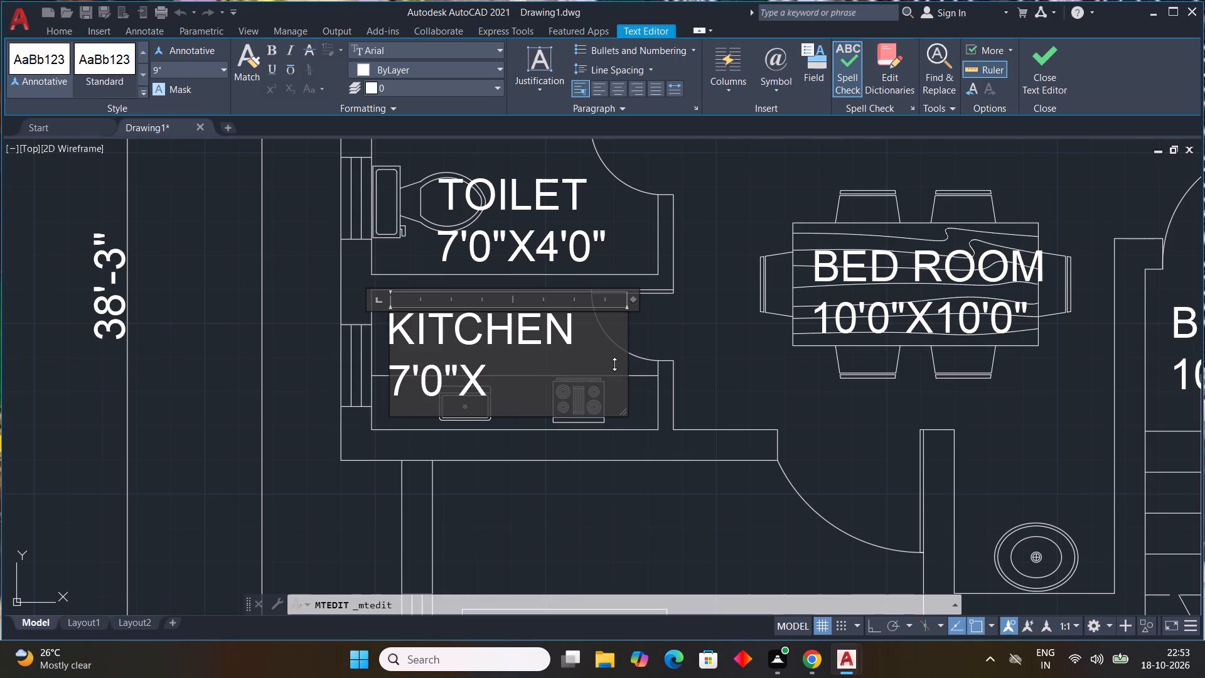
{"action": "type", "text": "4'10\""}
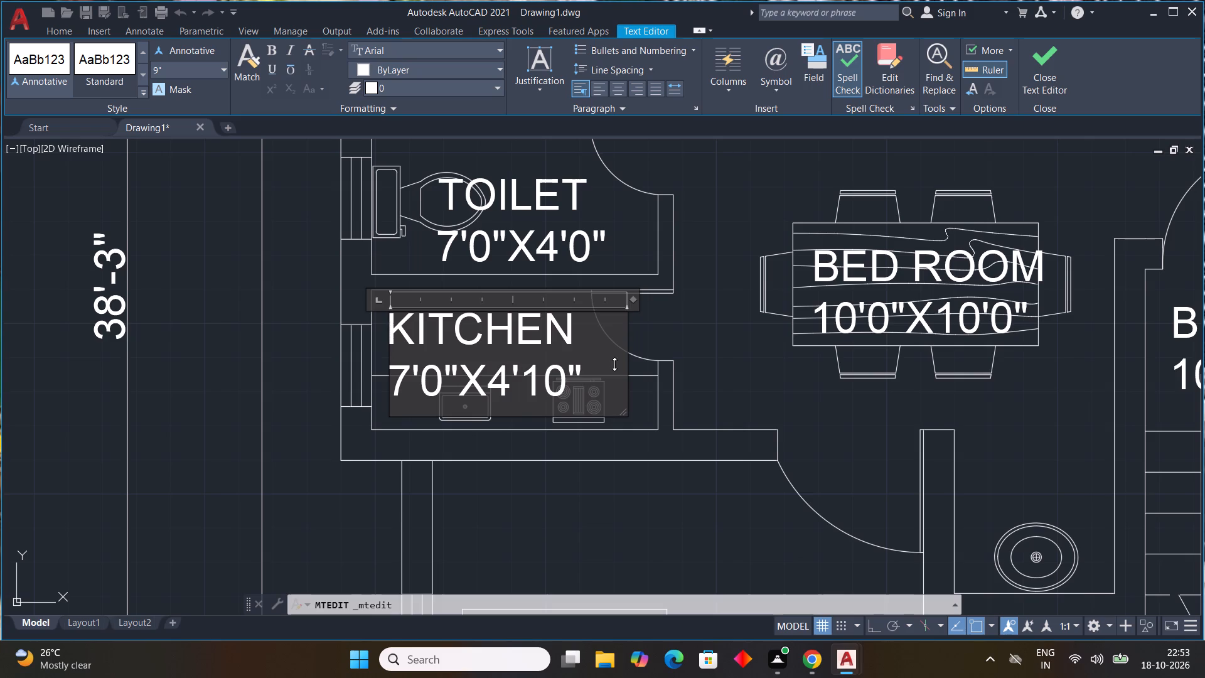
{"action": "left_click", "coordinate": [663, 498]}
Replace the text of the label on the six-seat table with DINNING on the first line and 10'3"X9'5" on the second.
{"action": "scroll", "coordinate": [658, 499], "scroll_direction": "down", "scroll_amount": 2}
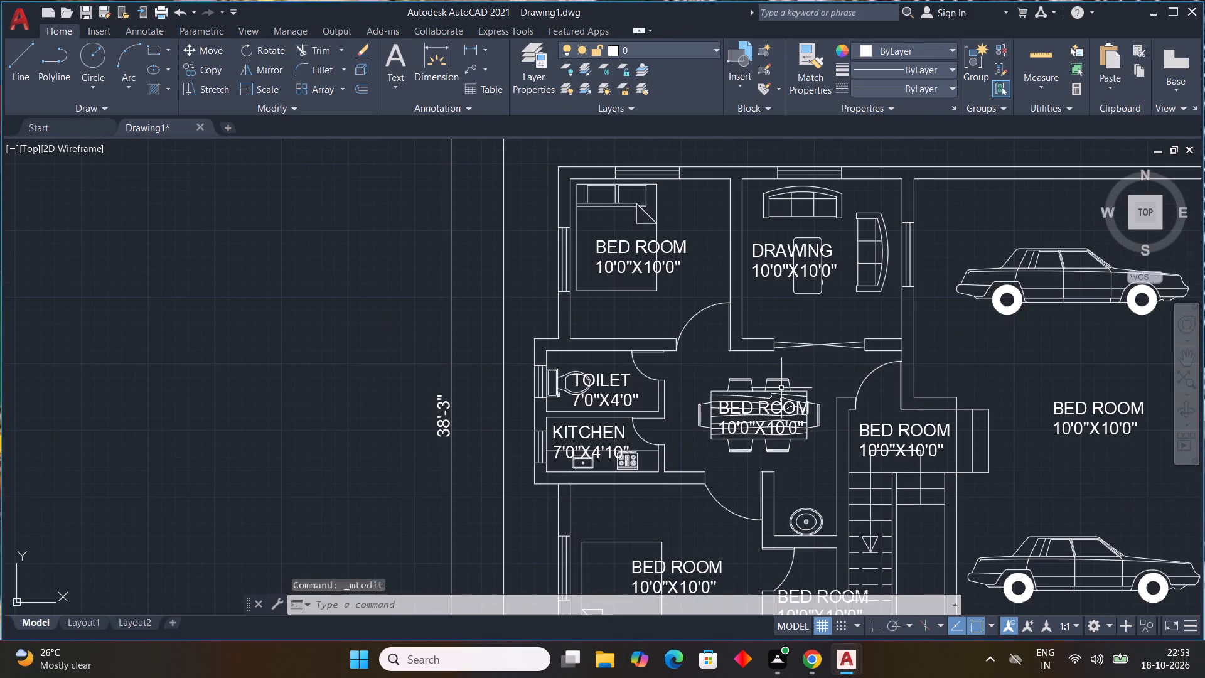
{"action": "scroll", "coordinate": [768, 434], "scroll_direction": "up", "scroll_amount": 3}
{"action": "double_click", "coordinate": [752, 416]}
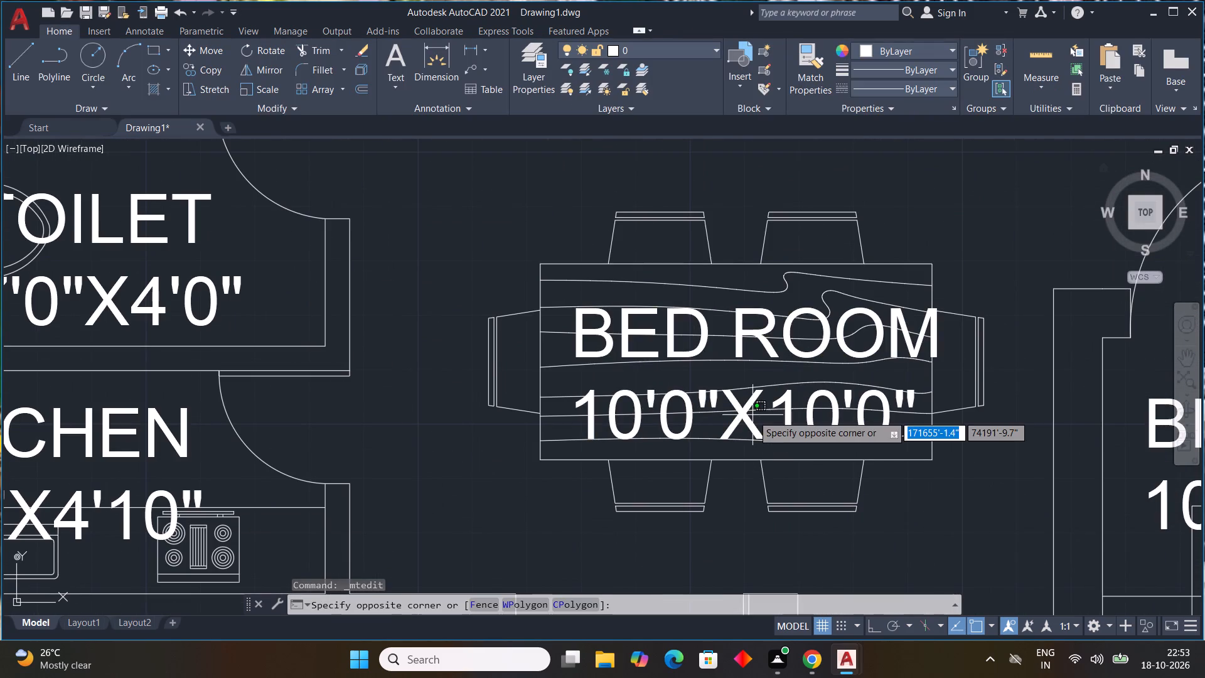
{"action": "double_click", "coordinate": [732, 422]}
{"action": "left_click", "coordinate": [927, 417]}
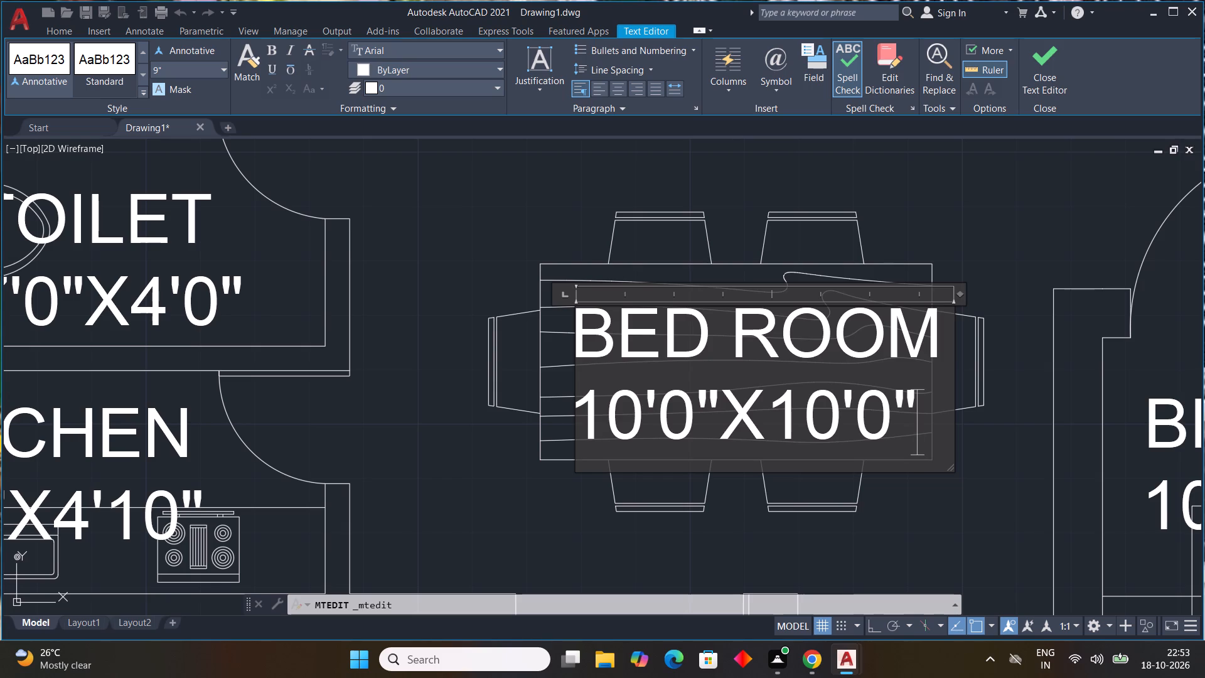
{"action": "key", "text": "BackSpace"}
{"action": "key", "text": "BackSpace"}
{"action": "key", "text": "BackSpace"}
{"action": "key", "text": "BackSpace"}
{"action": "key", "text": "BackSpace"}
{"action": "key", "text": "BackSpace"}
{"action": "key", "text": "BackSpace"}
{"action": "key", "text": "BackSpace"}
{"action": "key", "text": "BackSpace"}
{"action": "key", "text": "BackSpace"}
{"action": "key", "text": "BackSpace"}
{"action": "key", "text": "BackSpace"}
{"action": "key", "text": "BackSpace"}
{"action": "key", "text": "BackSpace"}
{"action": "key", "text": "BackSpace"}
{"action": "key", "text": "BackSpace"}
{"action": "key", "text": "BackSpace"}
{"action": "key", "text": "BackSpace"}
{"action": "key", "text": "BackSpace"}
{"action": "key", "text": "BackSpace"}
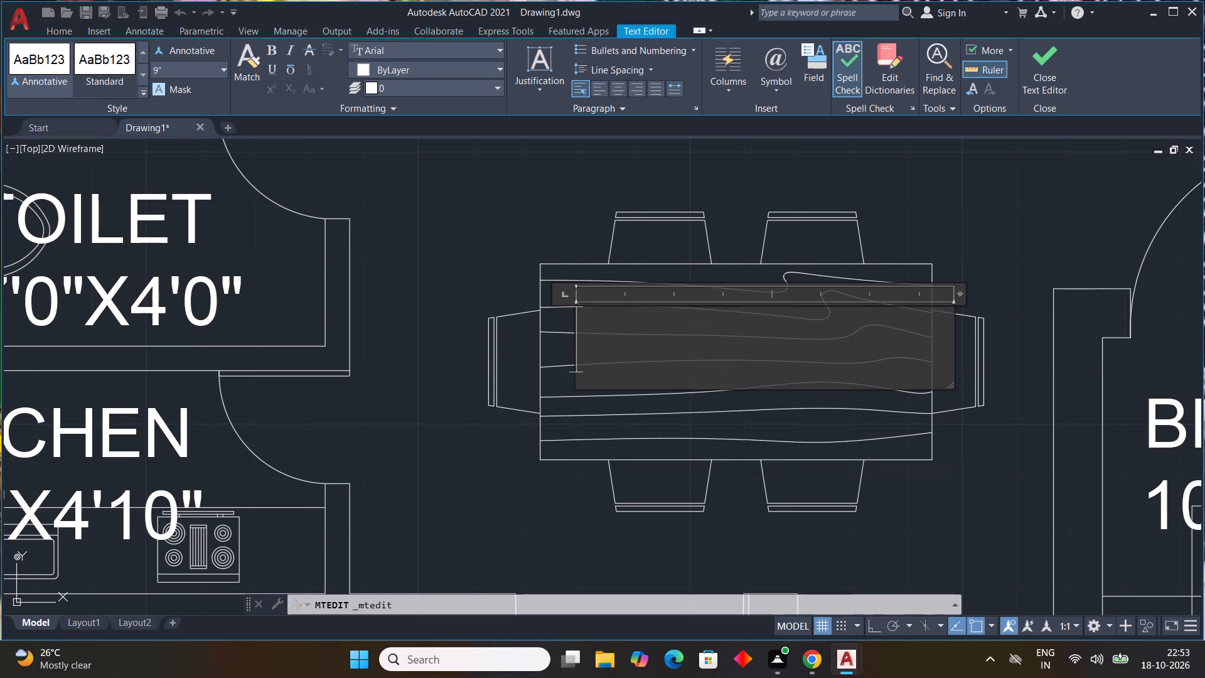
{"action": "type", "text": "DINNIN"}
{"action": "key", "text": "g"}
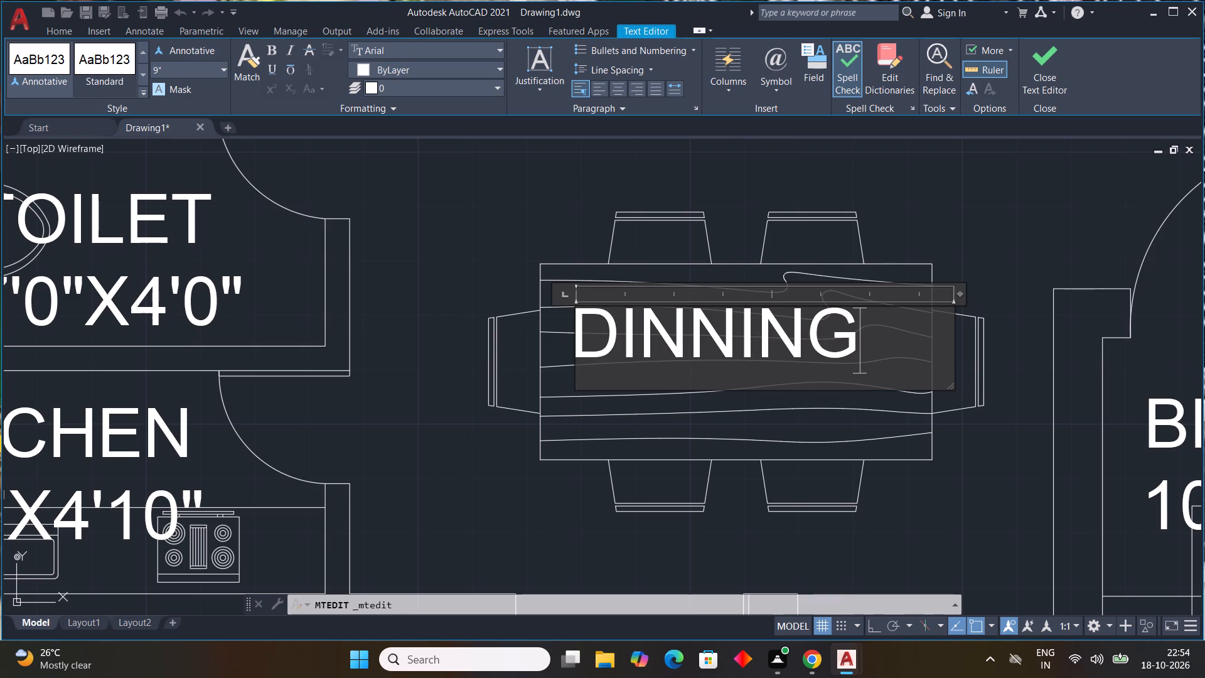
{"action": "key", "text": "Return"}
{"action": "type", "text": "10'"}
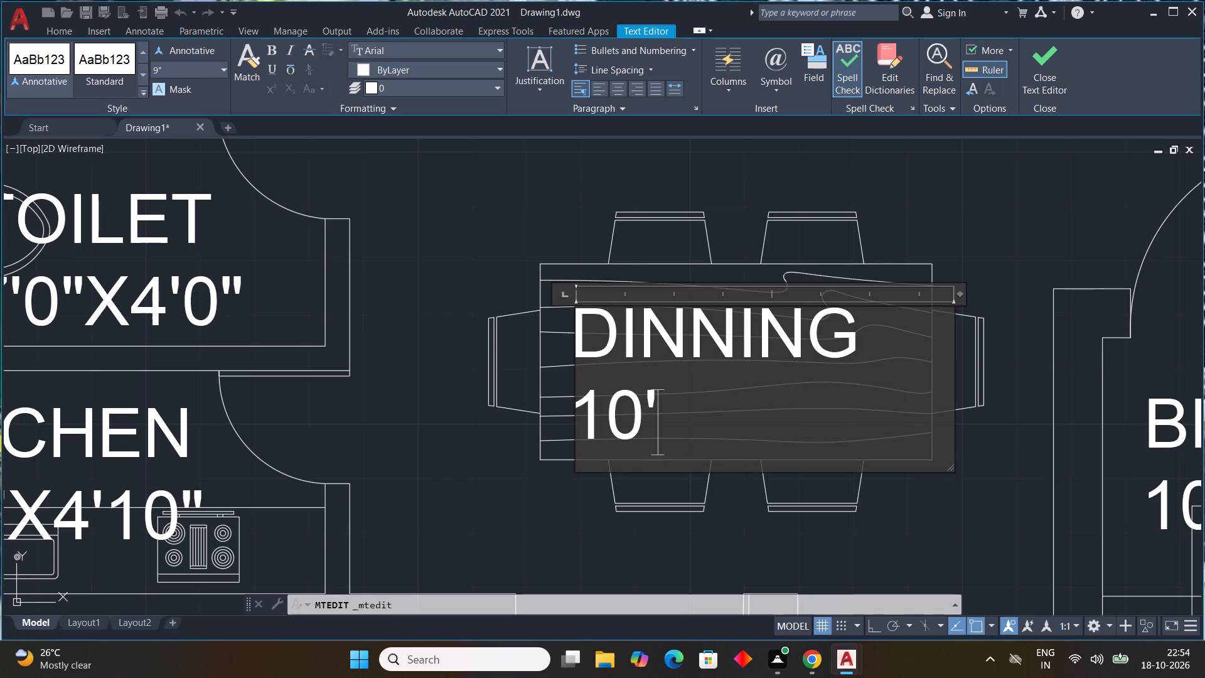
{"action": "type", "text": "3\""}
{"action": "key", "text": "x"}
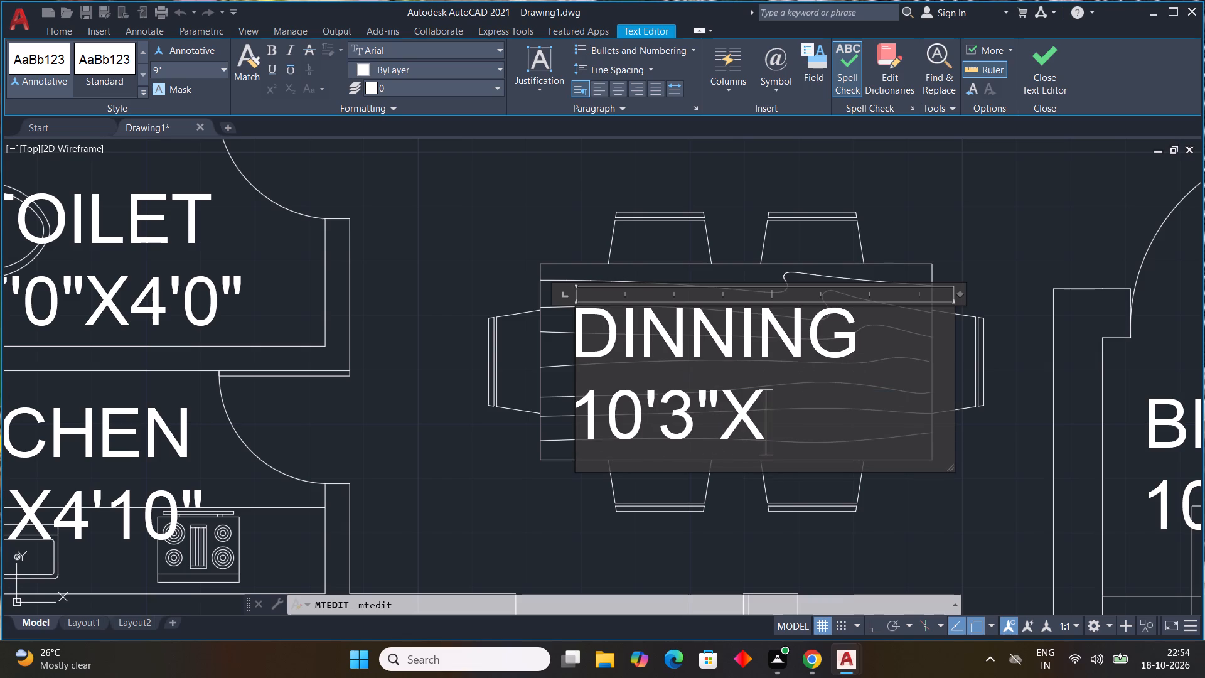
{"action": "type", "text": "9'"}
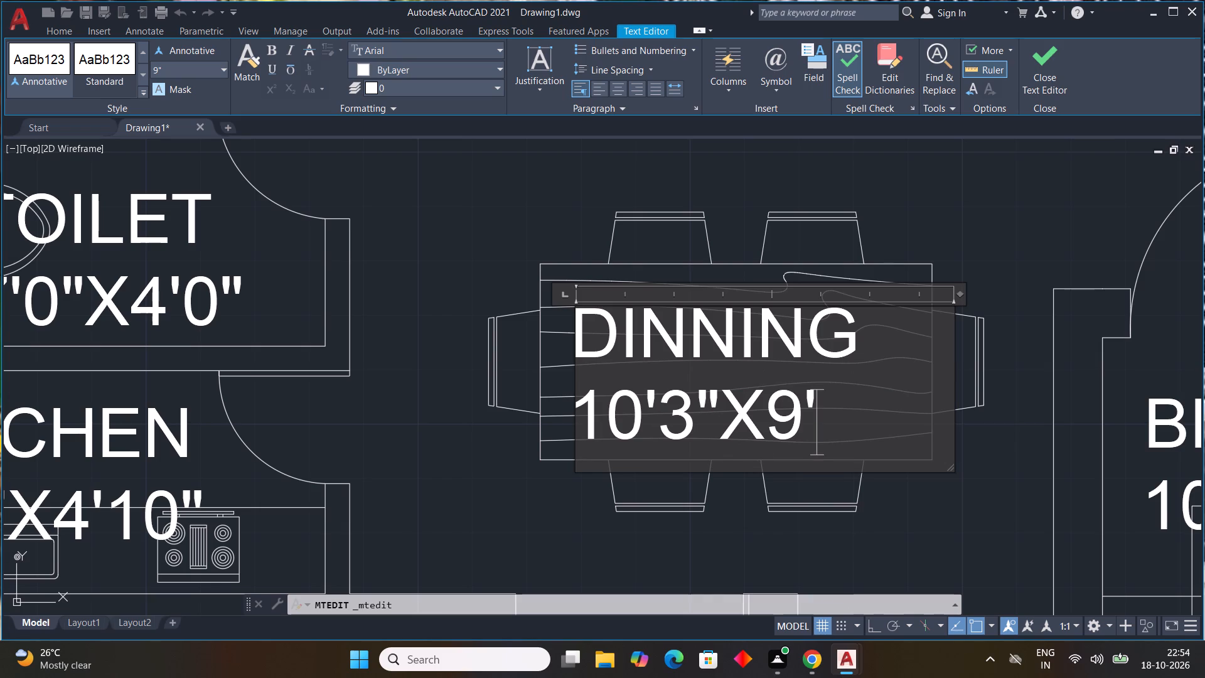
{"action": "type", "text": "5\""}
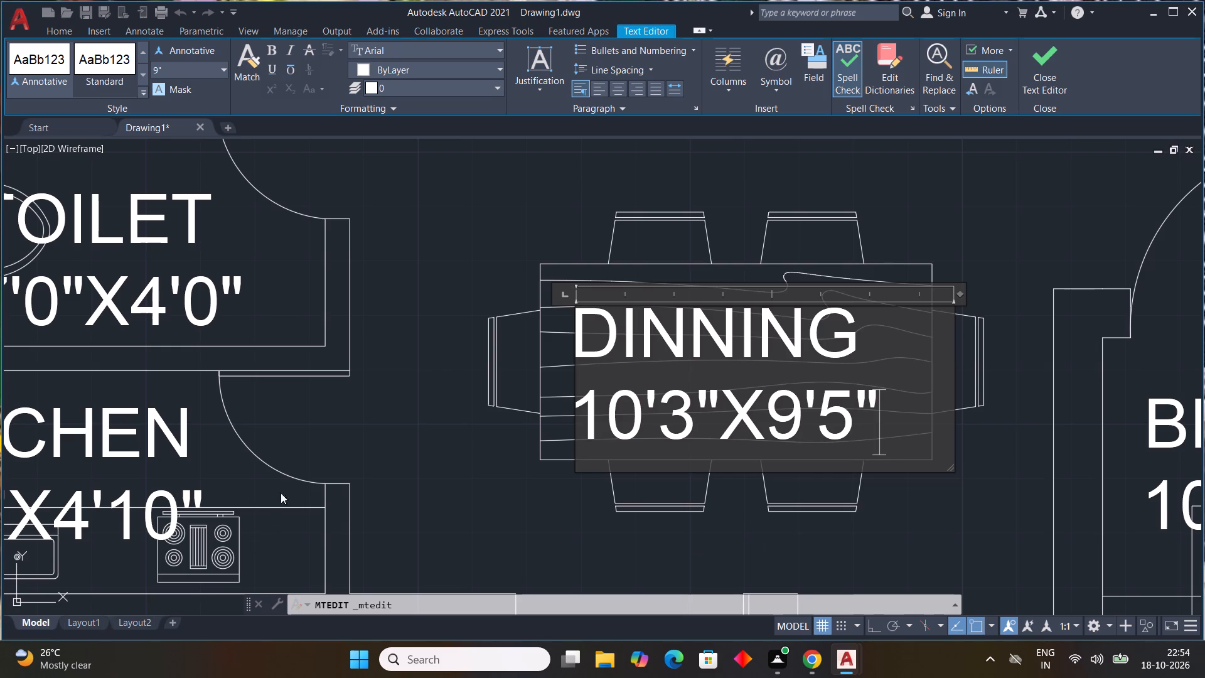
{"action": "left_click", "coordinate": [425, 463]}
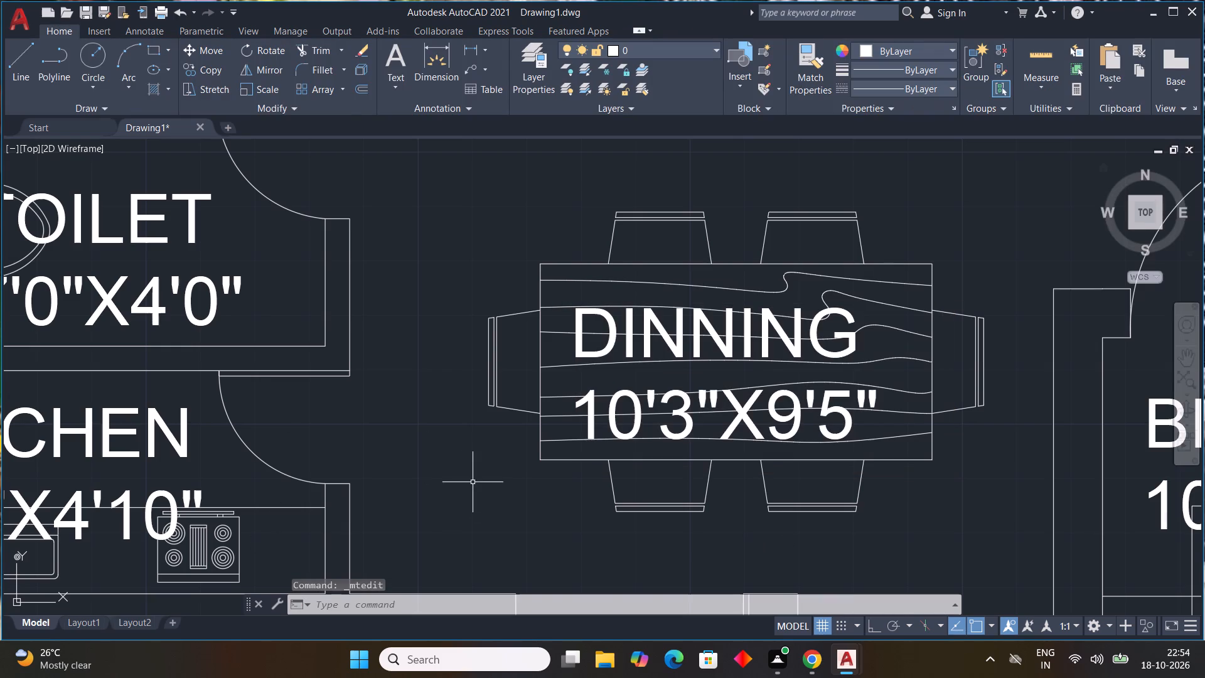
Change the size line of the south bedroom's label to 12'0"X11'0", keeping BED ROOM on the first line.
{"action": "scroll", "coordinate": [482, 475], "scroll_direction": "down", "scroll_amount": 2}
{"action": "middle_click_drag", "start_coordinate": [466, 453], "coordinate": [360, 297]}
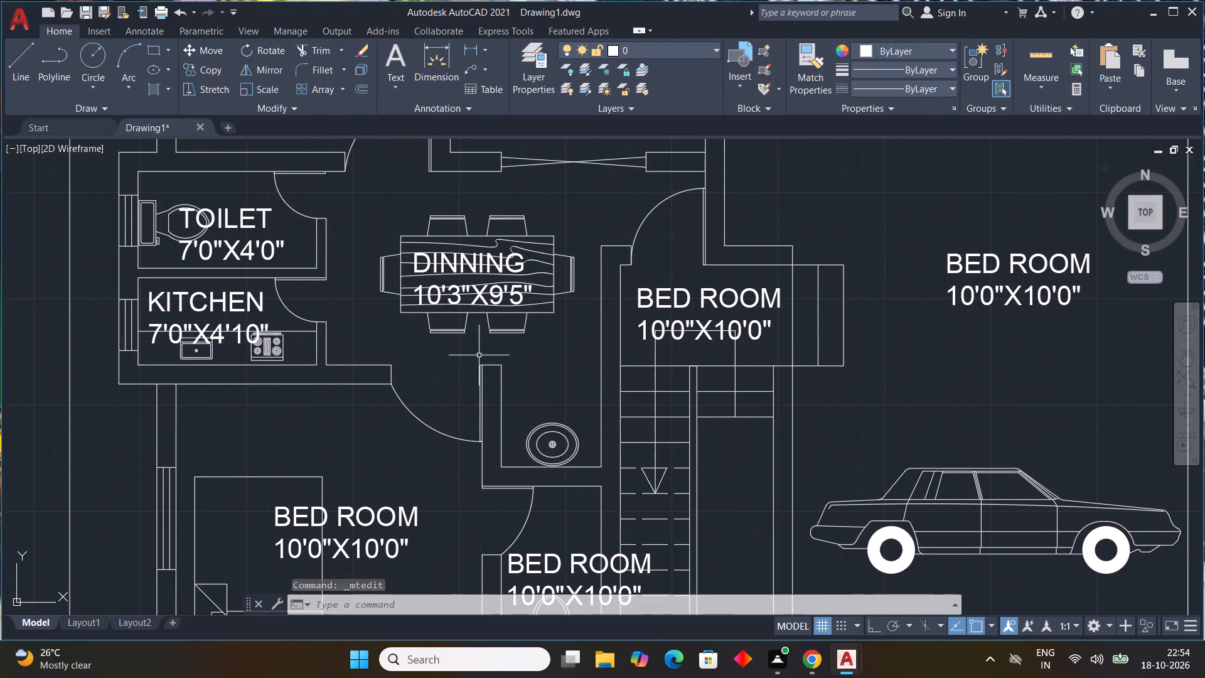
{"action": "scroll", "coordinate": [474, 363], "scroll_direction": "down", "scroll_amount": 2}
{"action": "scroll", "coordinate": [442, 434], "scroll_direction": "up", "scroll_amount": 2}
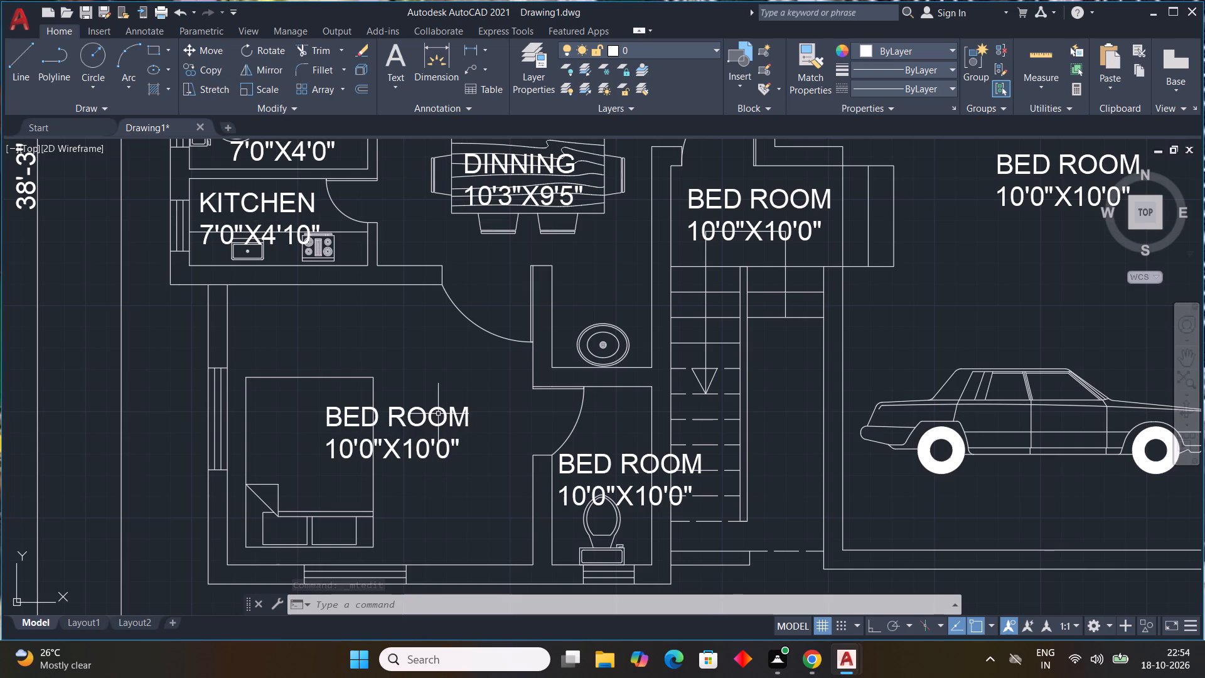
{"action": "double_click", "coordinate": [438, 414]}
{"action": "left_click", "coordinate": [454, 433]}
{"action": "double_click", "coordinate": [458, 425]}
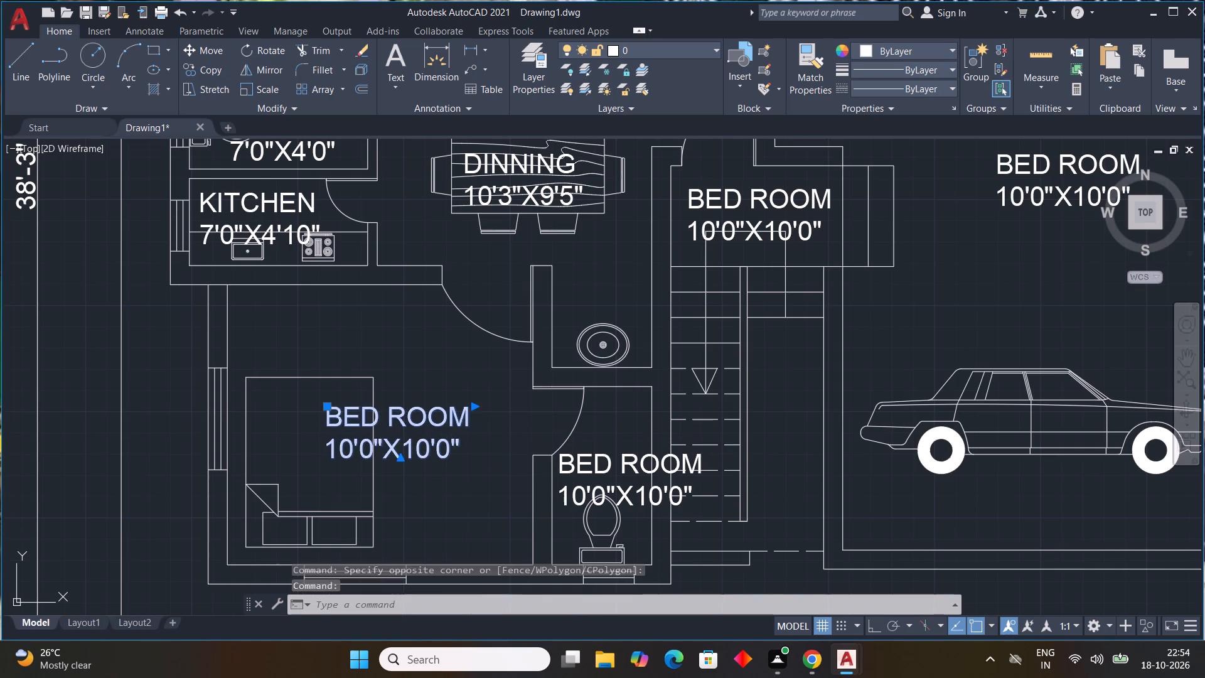
{"action": "left_click", "coordinate": [463, 457]}
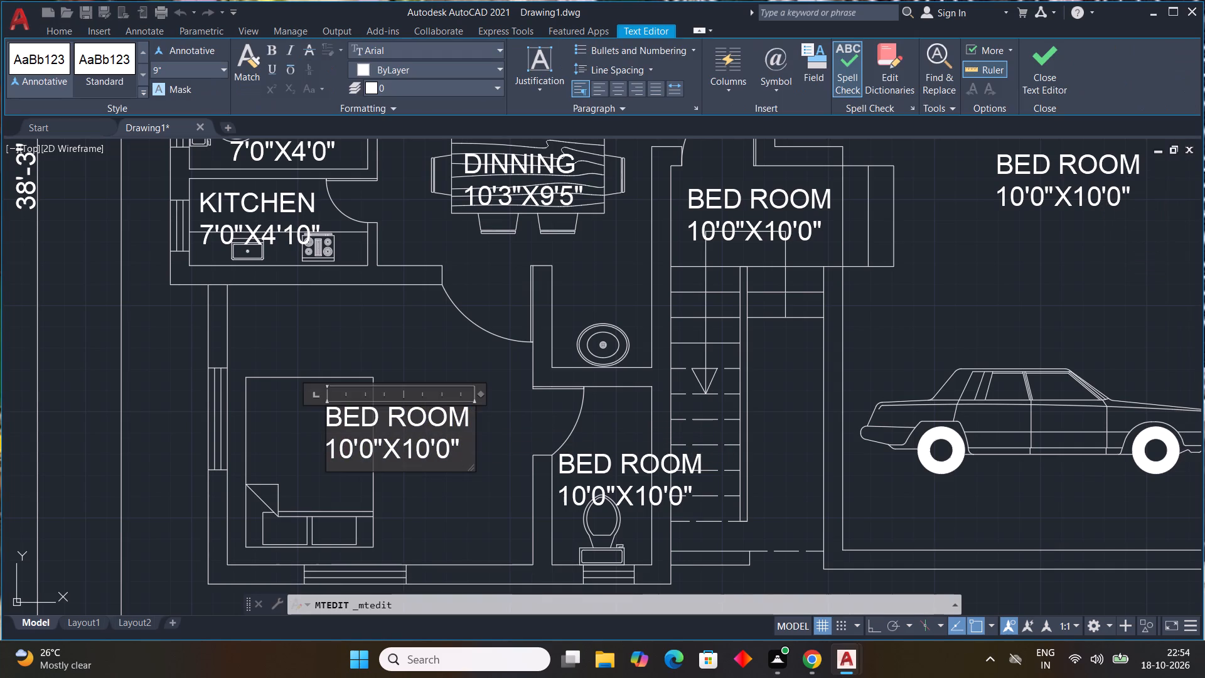
{"action": "key", "text": "BackSpace"}
{"action": "key", "text": "BackSpace"}
{"action": "key", "text": "BackSpace"}
{"action": "key", "text": "BackSpace"}
{"action": "key", "text": "BackSpace"}
{"action": "key", "text": "BackSpace"}
{"action": "key", "text": "BackSpace"}
{"action": "key", "text": "BackSpace"}
{"action": "key", "text": "BackSpace"}
{"action": "key", "text": "BackSpace"}
{"action": "key", "text": "BackSpace"}
{"action": "key", "text": "BackSpace"}
{"action": "key", "text": "BackSpace"}
{"action": "key", "text": "BackSpace"}
{"action": "key", "text": "BackSpace"}
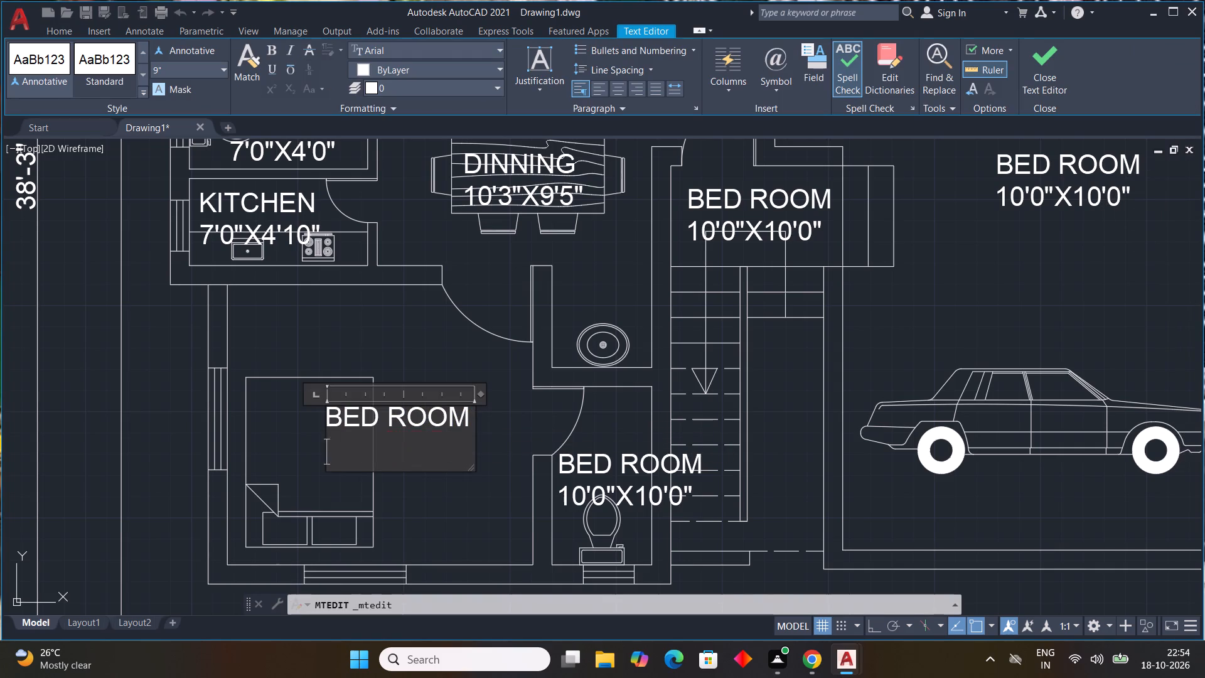
{"action": "type", "text": "OOM"}
{"action": "key", "text": "Return"}
{"action": "type", "text": "12'0"}
{"action": "key", "text": "shift+quotedbl"}
{"action": "key", "text": "x"}
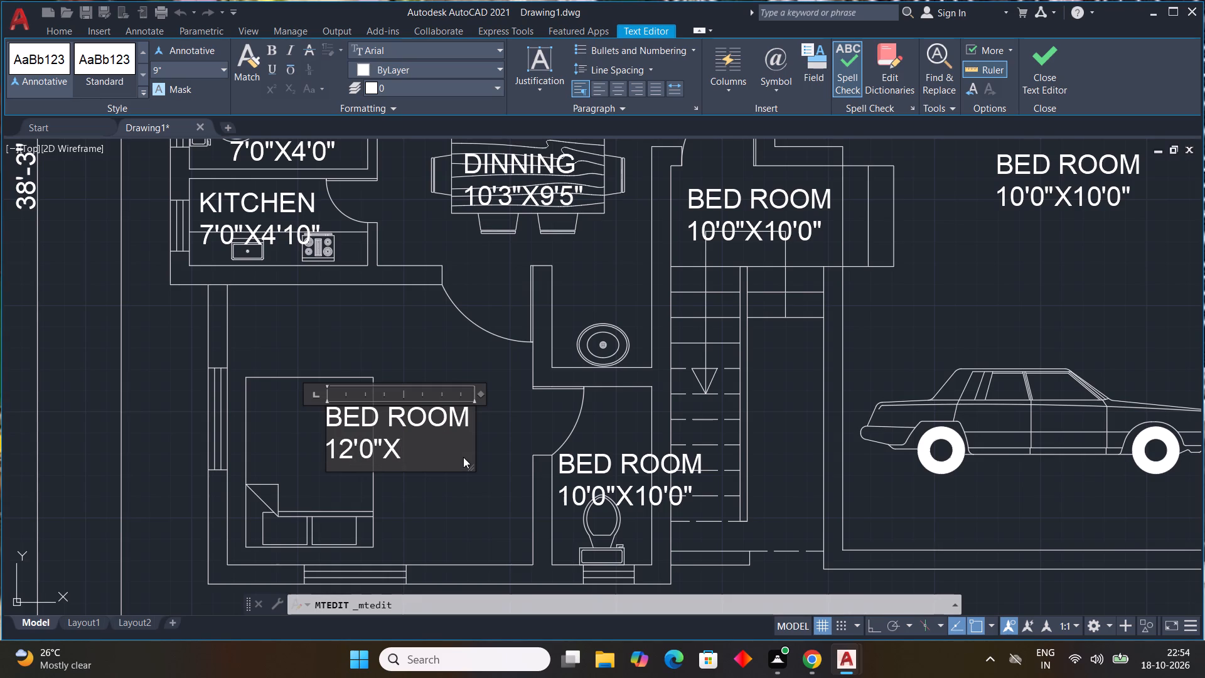
{"action": "key", "text": "1"}
{"action": "type", "text": "1'"}
{"action": "type", "text": "0\""}
{"action": "left_click", "coordinate": [434, 500]}
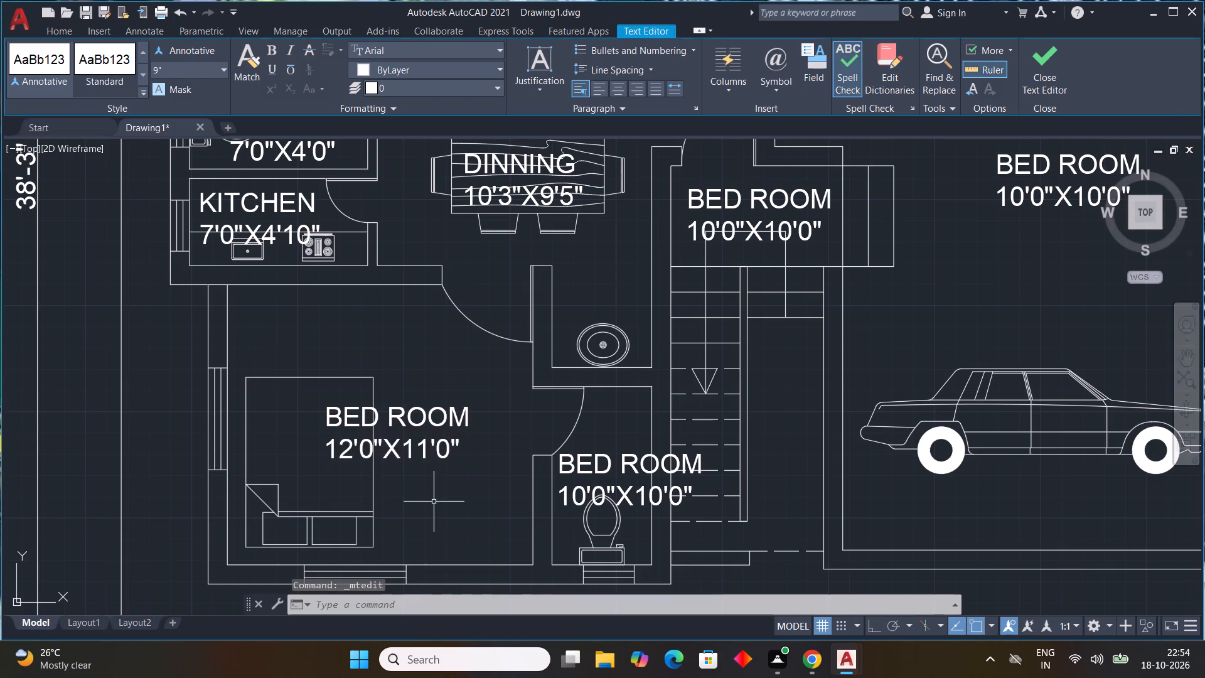
Replace the text of the label in the south toilet beside the stairs with TOILET on the first line and 3'10"X7' on the second.
{"action": "scroll", "coordinate": [672, 507], "scroll_direction": "up", "scroll_amount": 2}
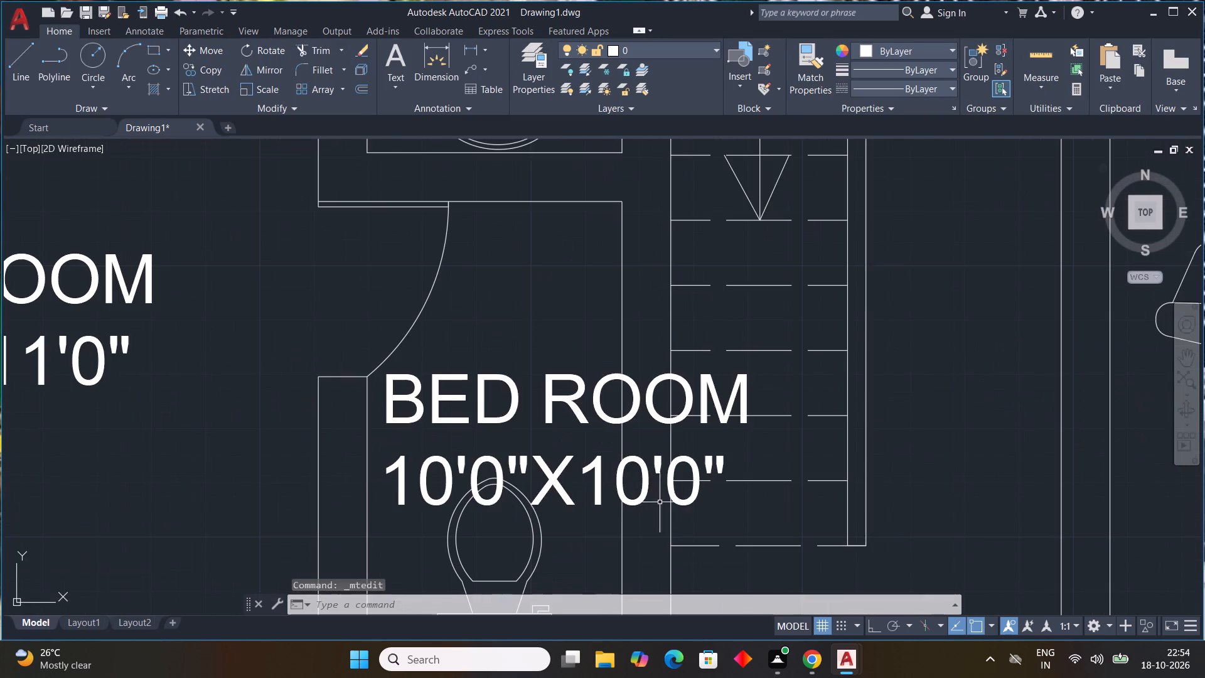
{"action": "left_click", "coordinate": [609, 500]}
{"action": "double_click", "coordinate": [597, 499]}
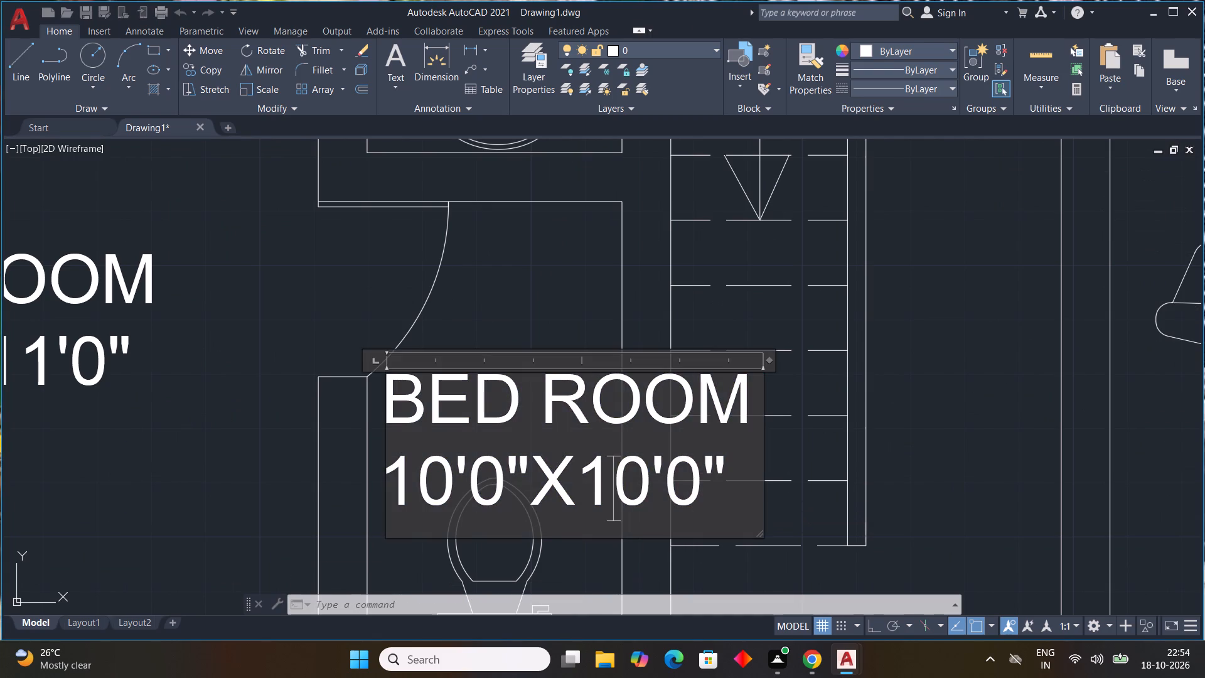
{"action": "left_click", "coordinate": [752, 482]}
{"action": "key", "text": "BackSpace"}
{"action": "key", "text": "BackSpace"}
{"action": "key", "text": "BackSpace"}
{"action": "key", "text": "BackSpace"}
{"action": "key", "text": "BackSpace"}
{"action": "key", "text": "BackSpace"}
{"action": "key", "text": "BackSpace"}
{"action": "key", "text": "BackSpace"}
{"action": "key", "text": "BackSpace"}
{"action": "key", "text": "BackSpace"}
{"action": "key", "text": "BackSpace"}
{"action": "key", "text": "BackSpace"}
{"action": "key", "text": "BackSpace"}
{"action": "key", "text": "BackSpace"}
{"action": "key", "text": "BackSpace"}
{"action": "key", "text": "BackSpace"}
{"action": "key", "text": "BackSpace"}
{"action": "key", "text": "BackSpace"}
{"action": "key", "text": "BackSpace"}
{"action": "key", "text": "BackSpace"}
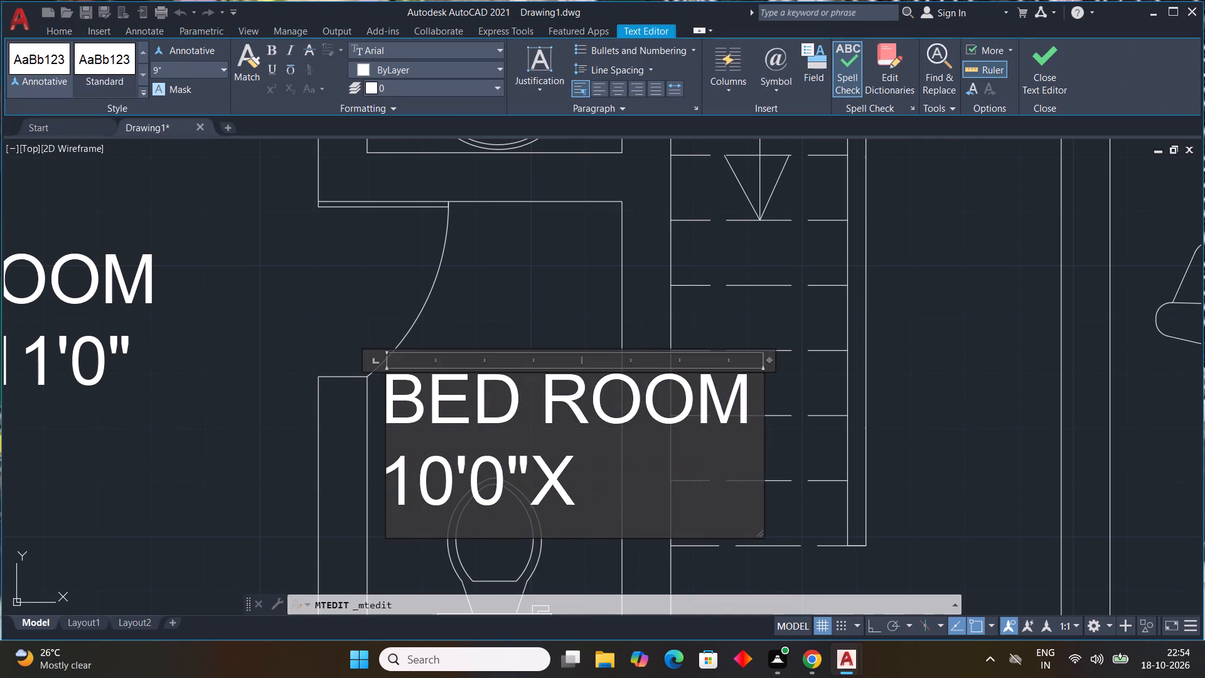
{"action": "type", "text": "TOI"}
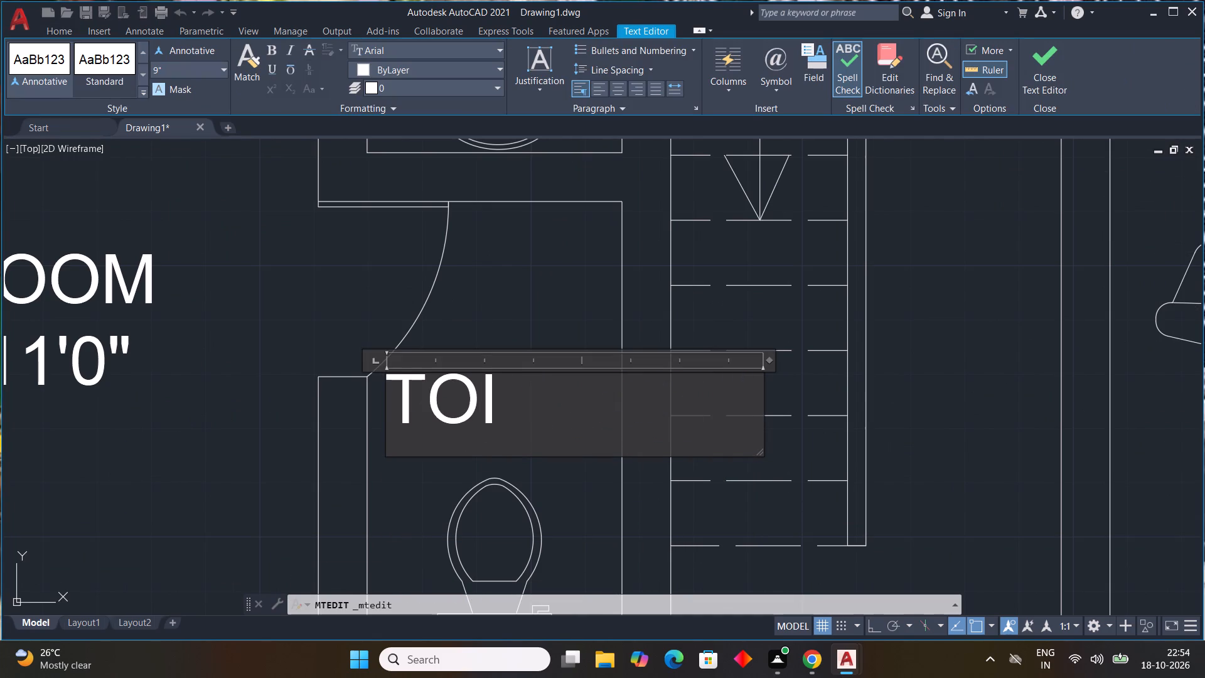
{"action": "type", "text": "LET"}
{"action": "key", "text": "Return"}
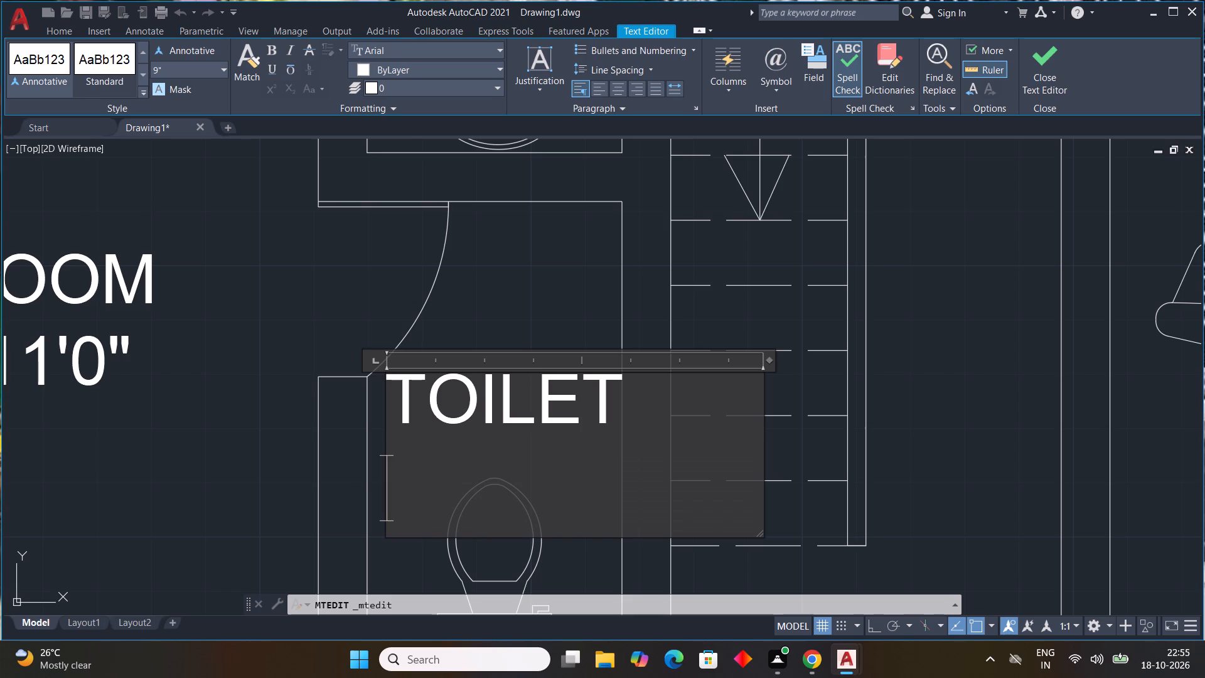
{"action": "type", "text": "3'"}
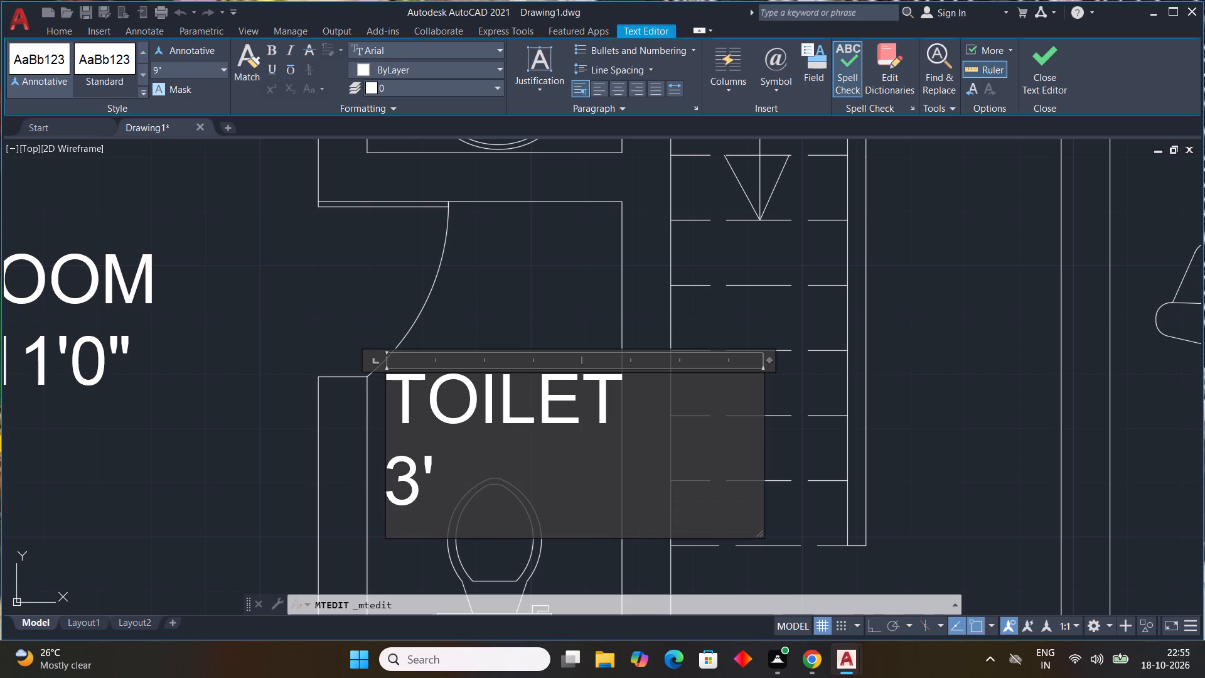
{"action": "type", "text": "10\""}
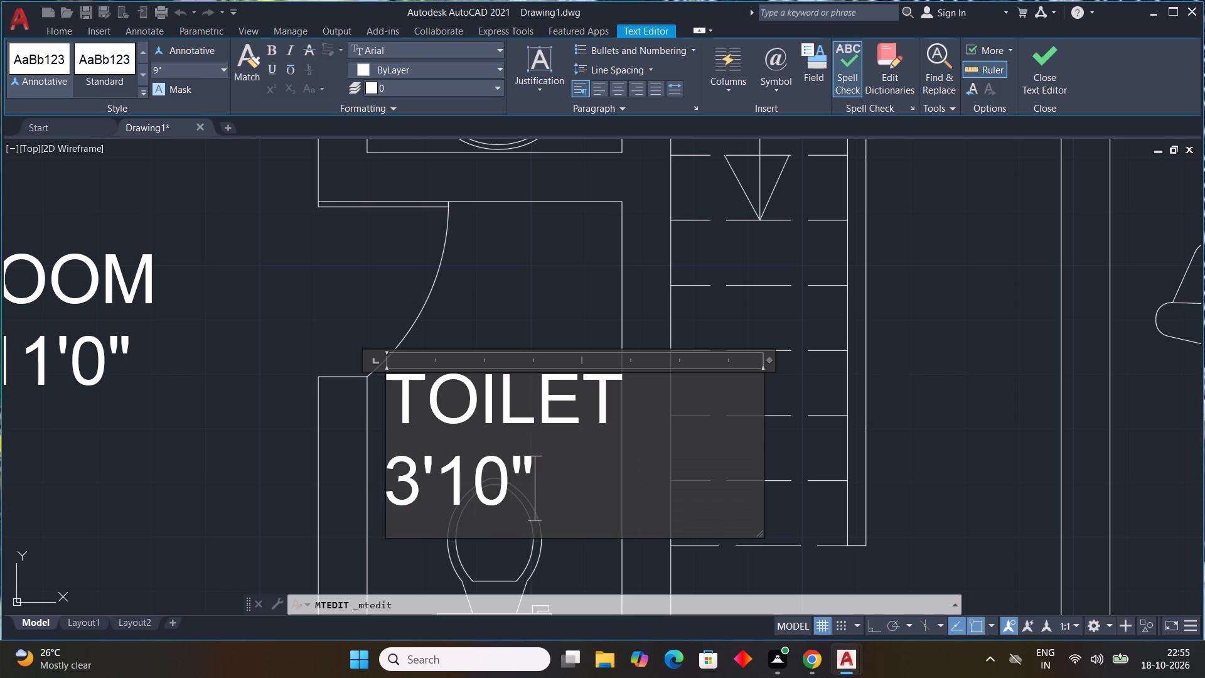
{"action": "key", "text": "x"}
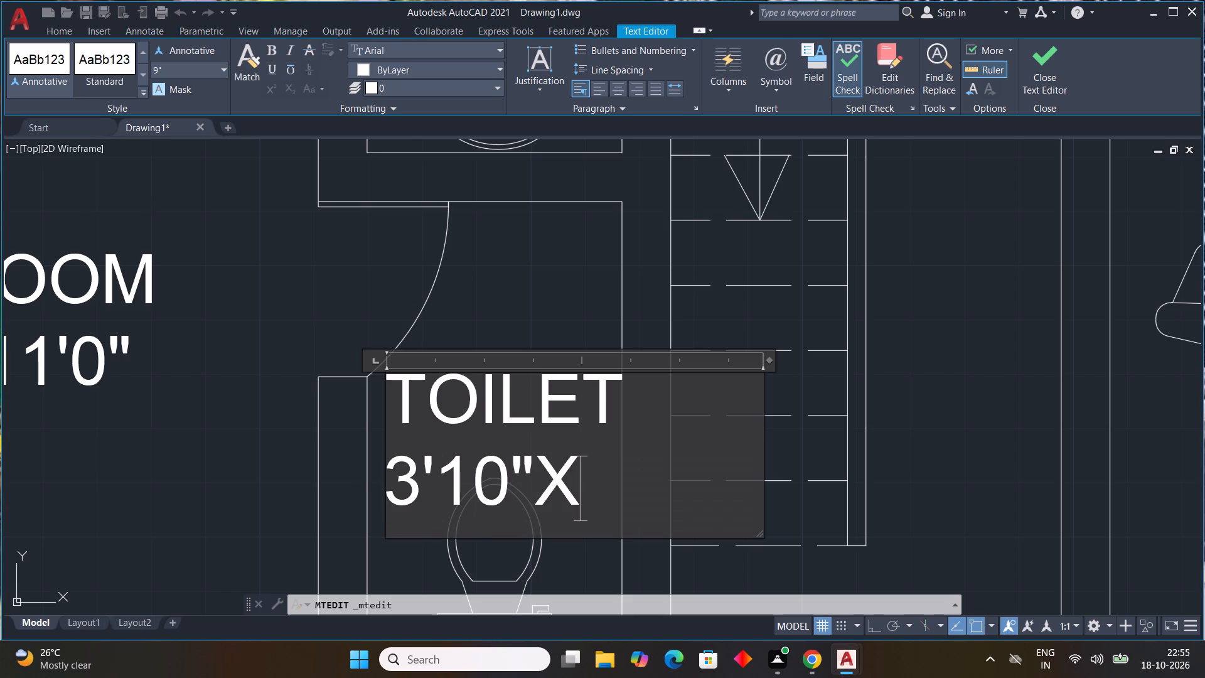
{"action": "type", "text": "7'"}
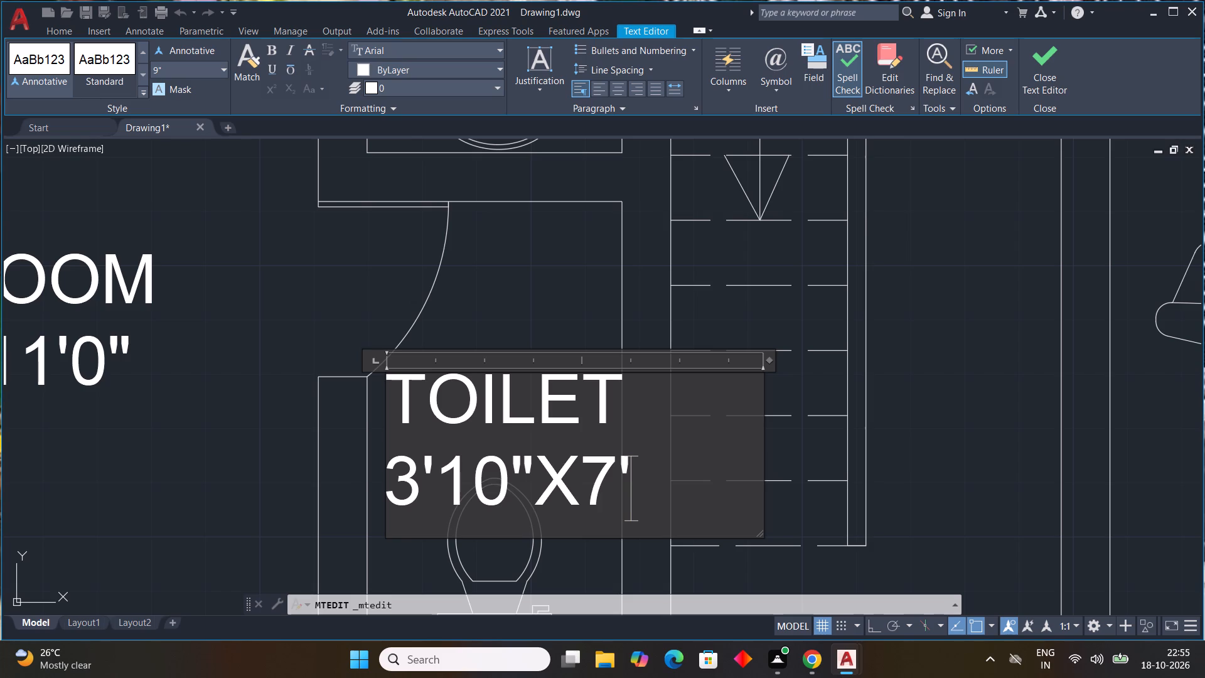
{"action": "left_click", "coordinate": [585, 280]}
Replace the text of the label above the staircase with STAIRS on the first line and 8'0"X17'6" on the second.
{"action": "scroll", "coordinate": [584, 365], "scroll_direction": "down", "scroll_amount": 3}
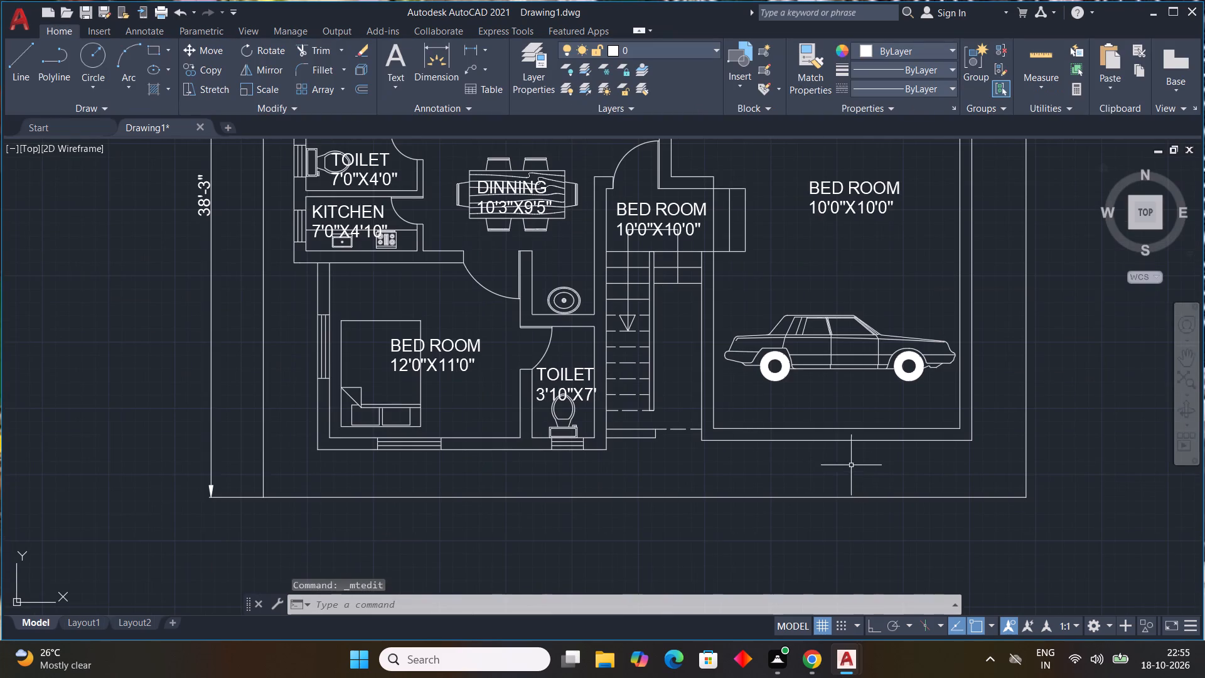
{"action": "middle_click_drag", "start_coordinate": [720, 277], "coordinate": [682, 398]}
{"action": "scroll", "coordinate": [628, 327], "scroll_direction": "up", "scroll_amount": 3}
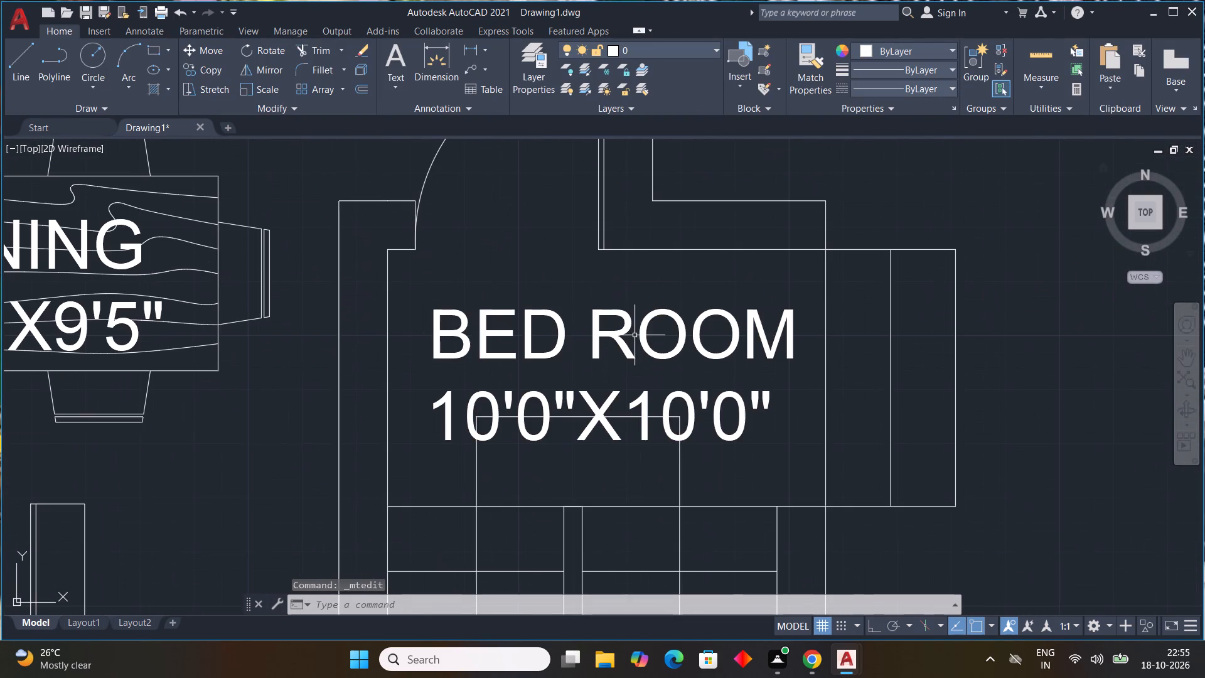
{"action": "double_click", "coordinate": [668, 313]}
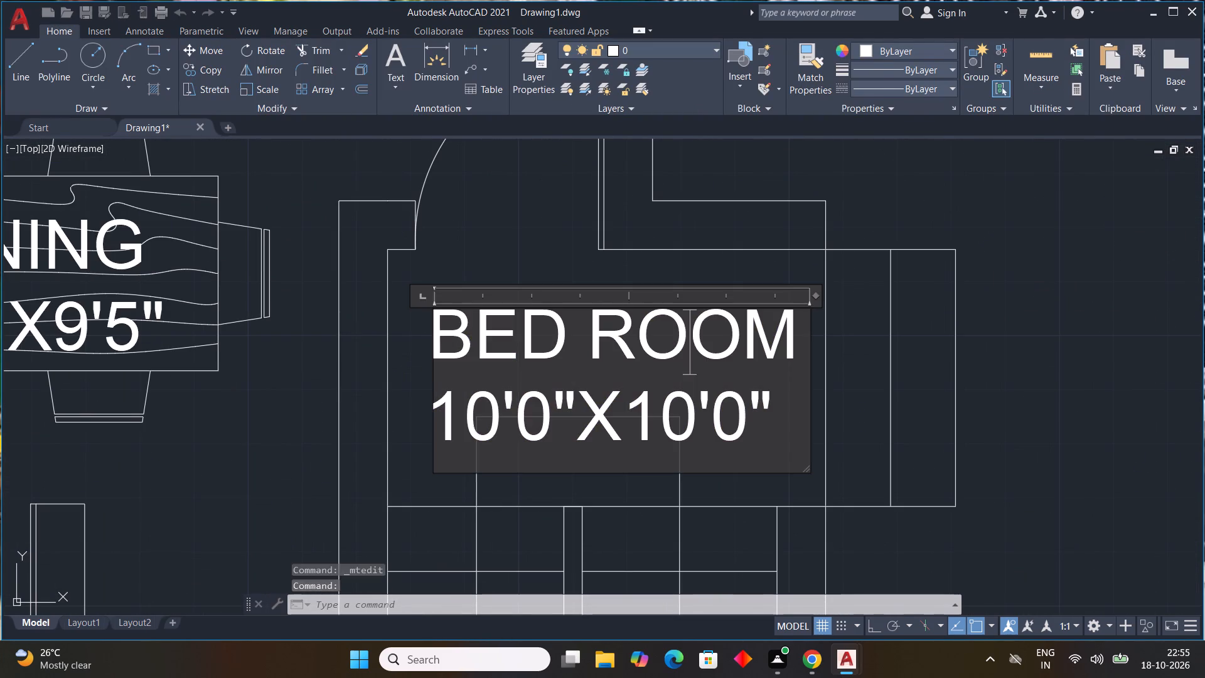
{"action": "left_click", "coordinate": [791, 416]}
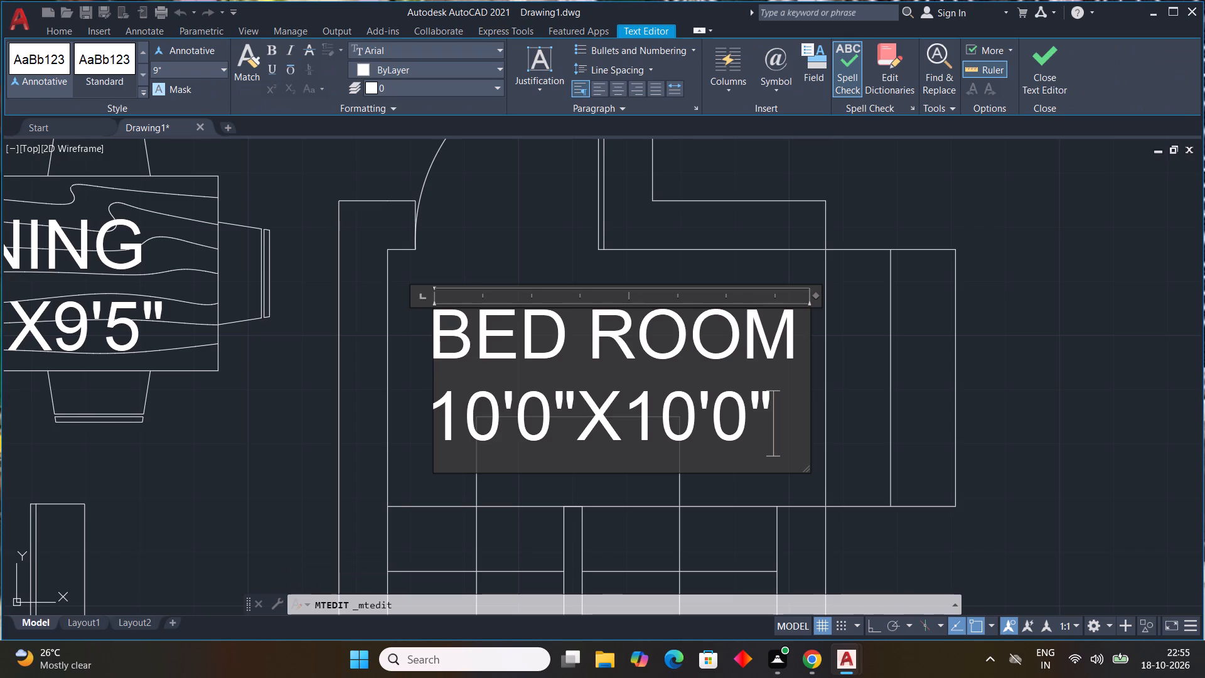
{"action": "key", "text": "BackSpace"}
{"action": "key", "text": "BackSpace"}
{"action": "key", "text": "BackSpace"}
{"action": "key", "text": "BackSpace"}
{"action": "key", "text": "BackSpace"}
{"action": "key", "text": "BackSpace"}
{"action": "key", "text": "BackSpace"}
{"action": "key", "text": "BackSpace"}
{"action": "key", "text": "BackSpace"}
{"action": "key", "text": "BackSpace"}
{"action": "key", "text": "BackSpace"}
{"action": "key", "text": "BackSpace"}
{"action": "key", "text": "BackSpace"}
{"action": "key", "text": "BackSpace"}
{"action": "key", "text": "BackSpace"}
{"action": "key", "text": "BackSpace"}
{"action": "key", "text": "BackSpace"}
{"action": "key", "text": "BackSpace"}
{"action": "key", "text": "BackSpace"}
{"action": "key", "text": "BackSpace"}
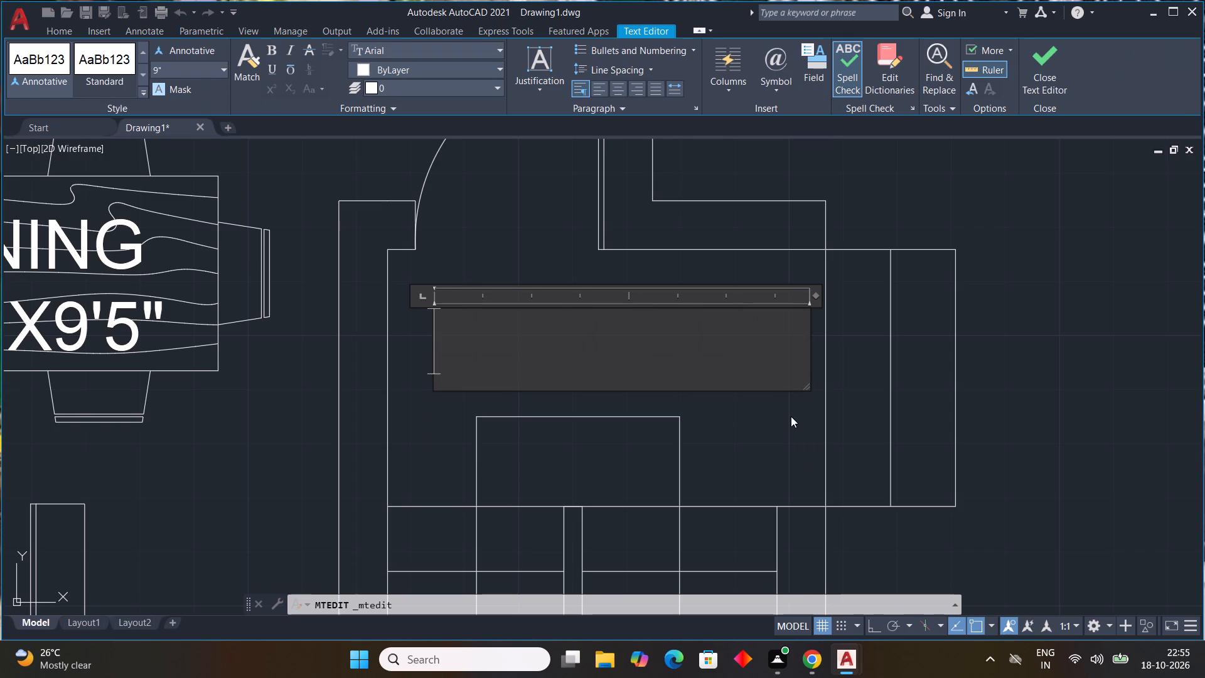
{"action": "type", "text": "STAIRS"}
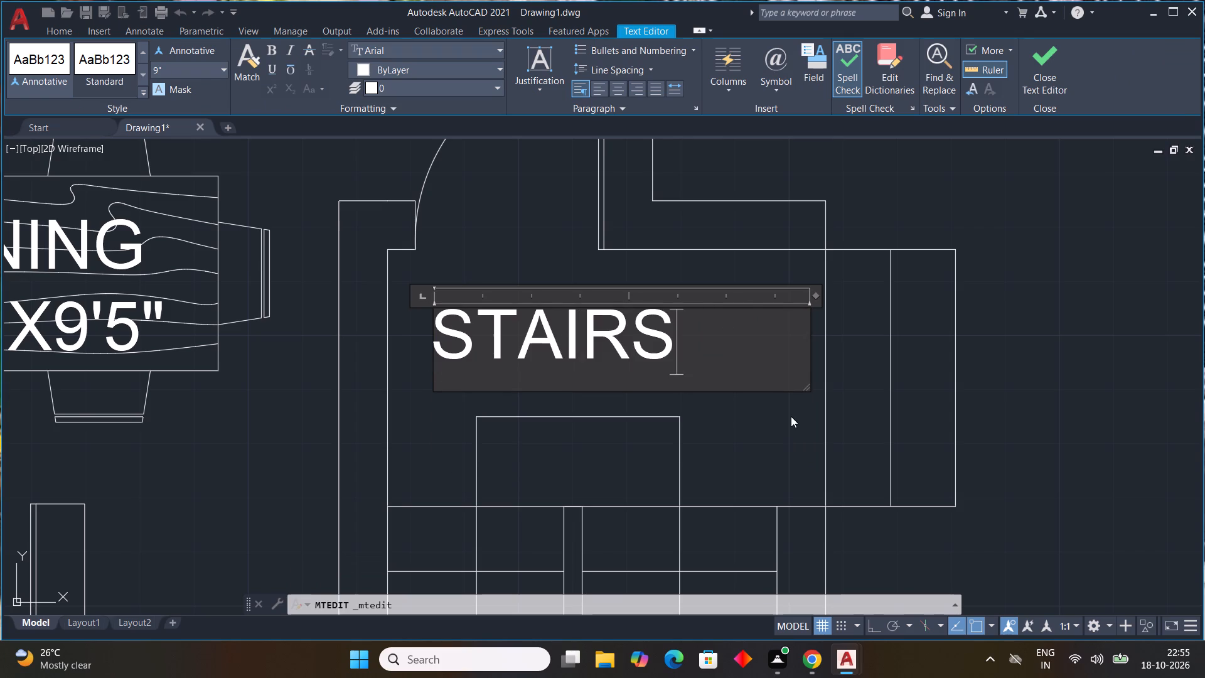
{"action": "key", "text": "Return"}
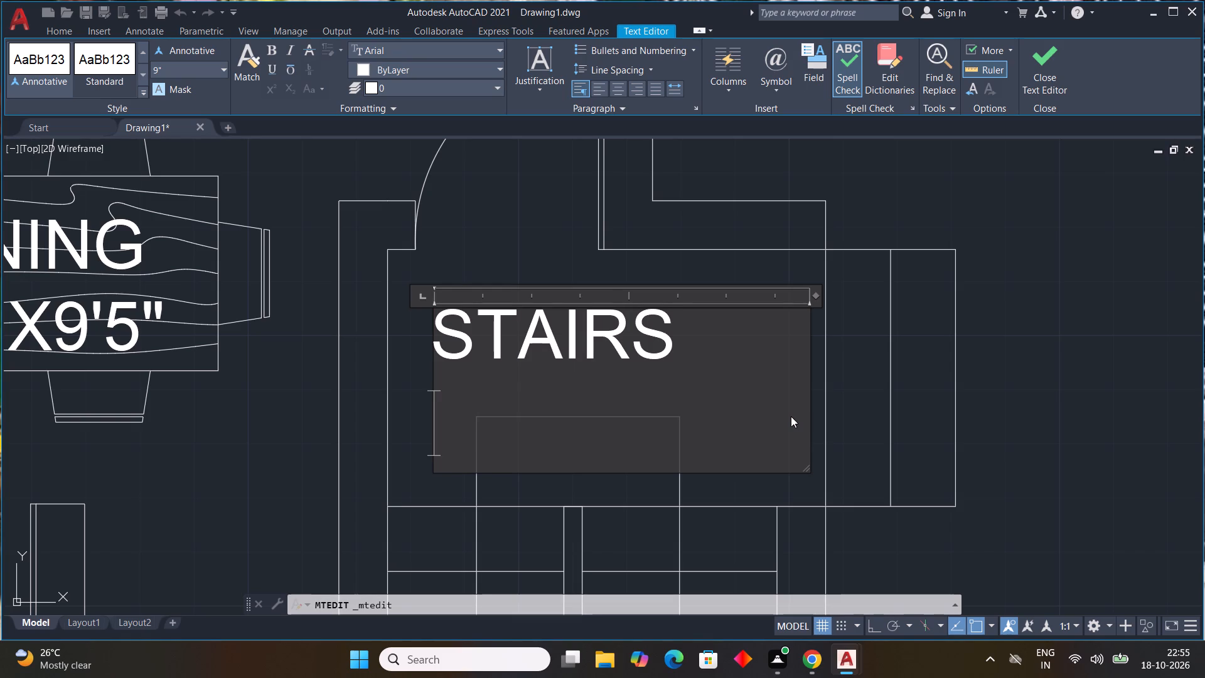
{"action": "type", "text": "8'0\""}
{"action": "key", "text": "x"}
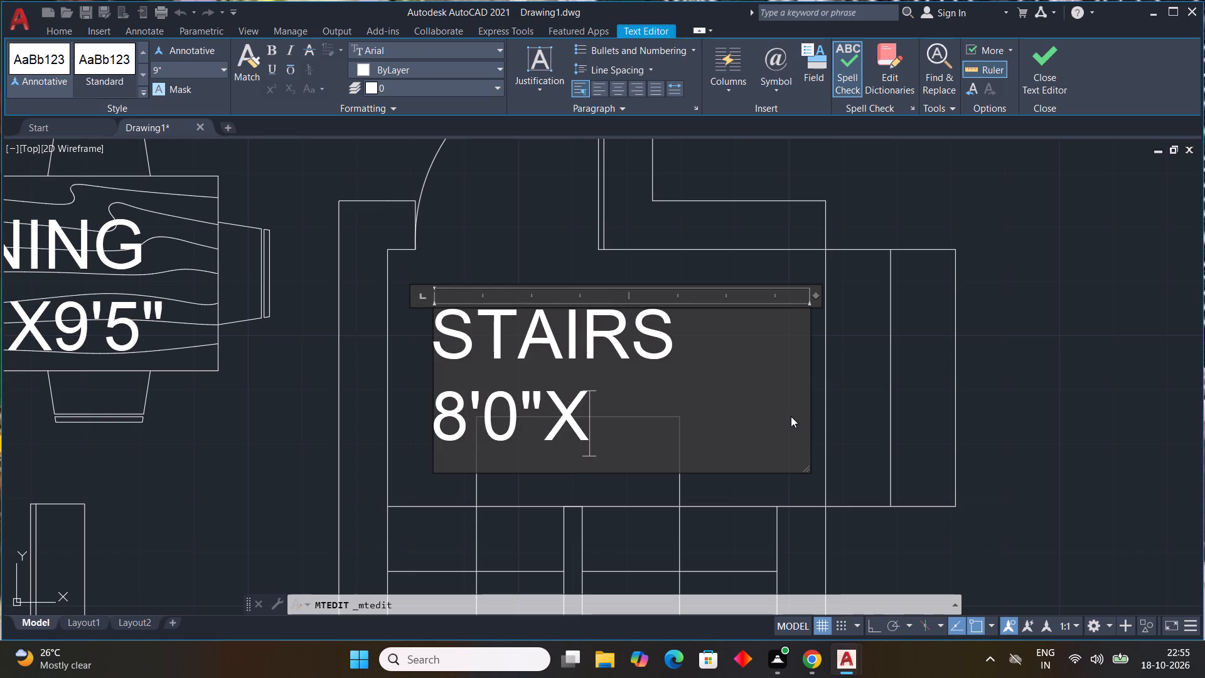
{"action": "key", "text": "1"}
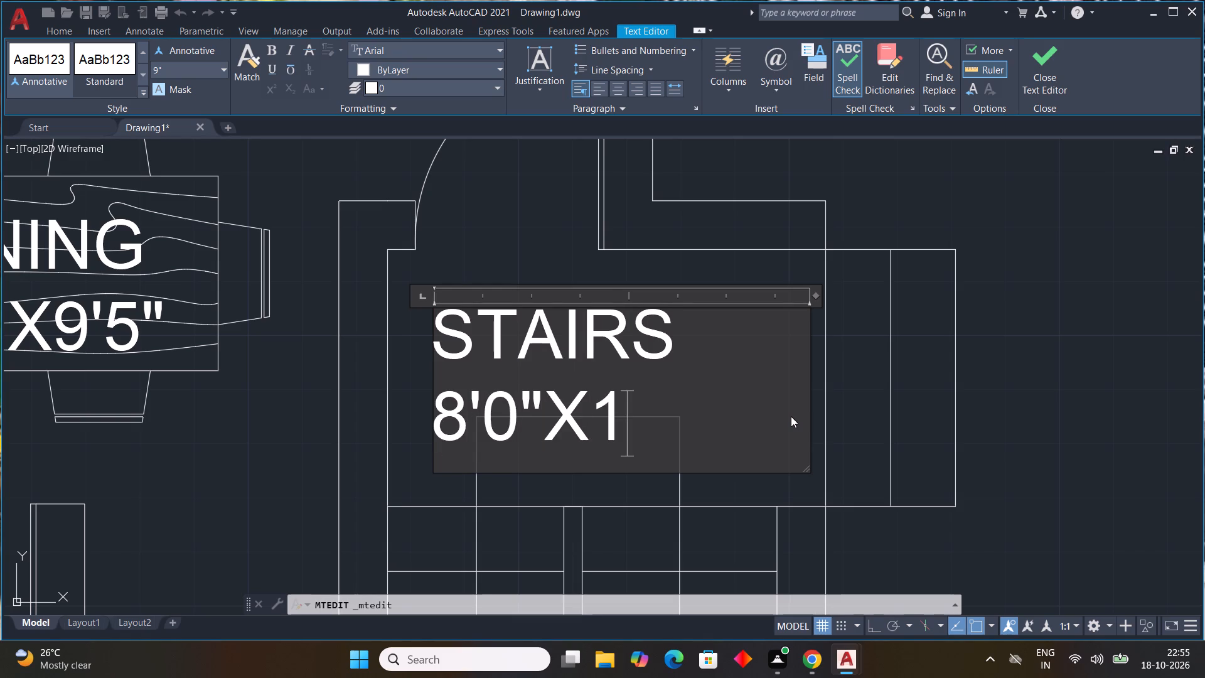
{"action": "key", "text": "7"}
{"action": "key", "text": "apostrophe"}
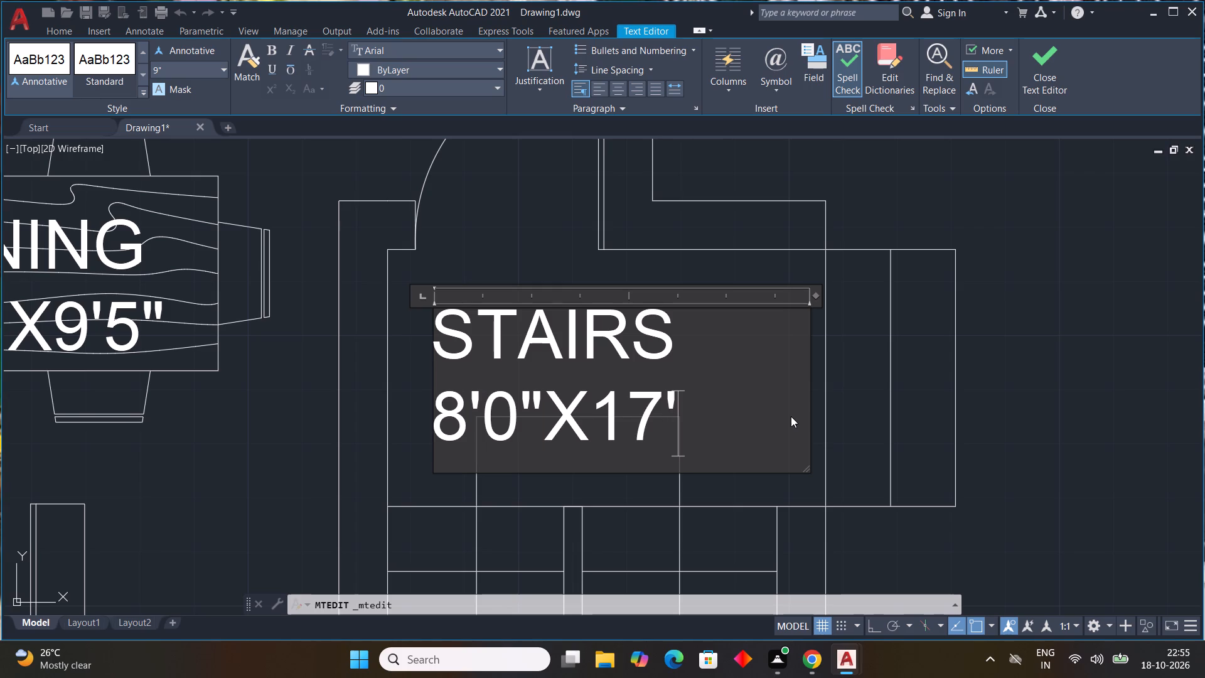
{"action": "type", "text": "6\""}
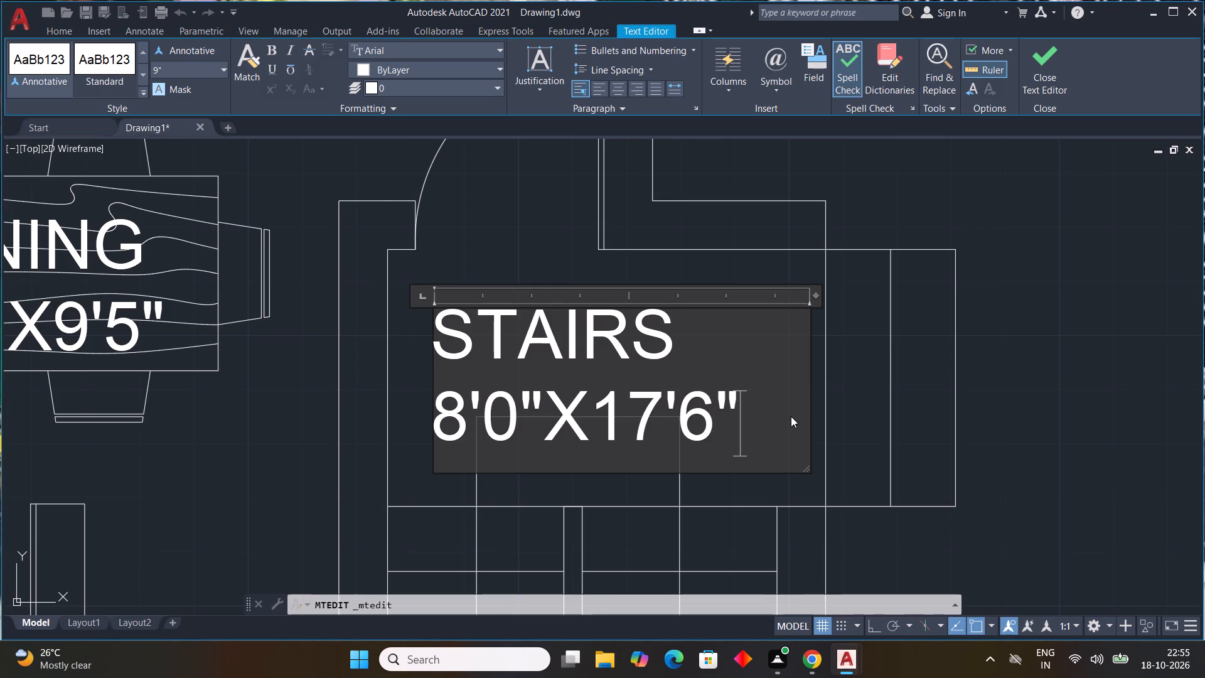
{"action": "left_click", "coordinate": [933, 206]}
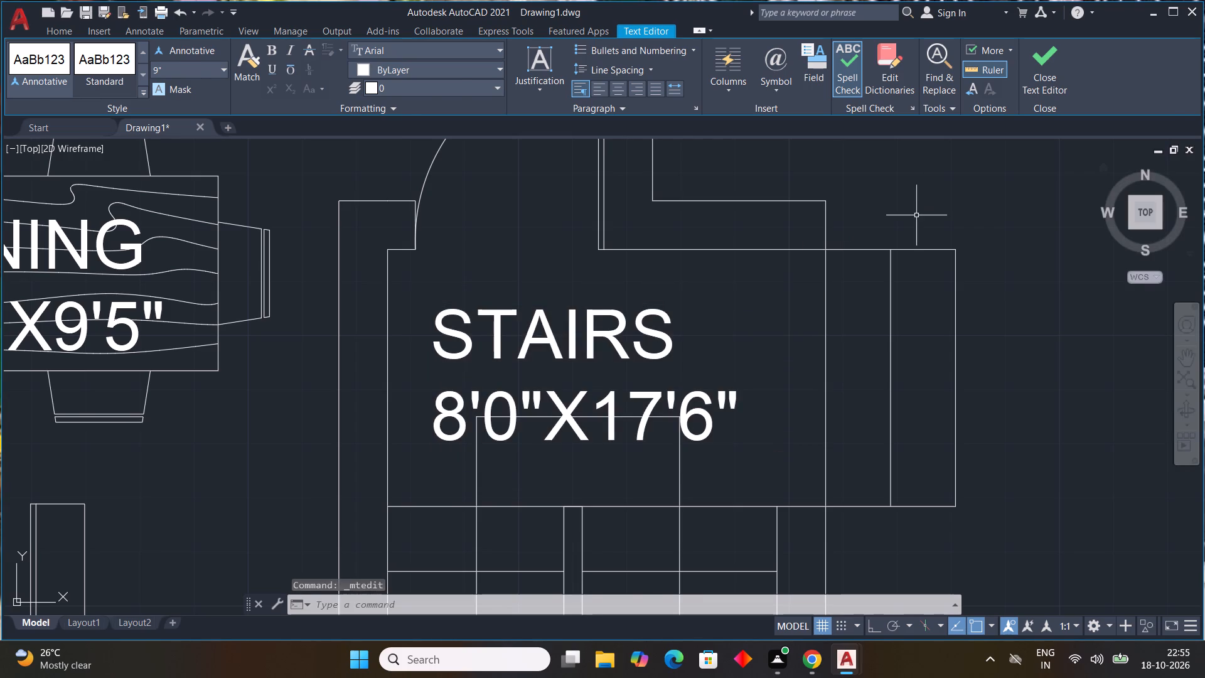
Replace the label between the two cars with PARKING SPACE and 20'0"X29'6" on two lines, widening the text box so the name fits one line.
{"action": "scroll", "coordinate": [867, 264], "scroll_direction": "down", "scroll_amount": 2}
{"action": "middle_click_drag", "start_coordinate": [863, 306], "coordinate": [530, 410]}
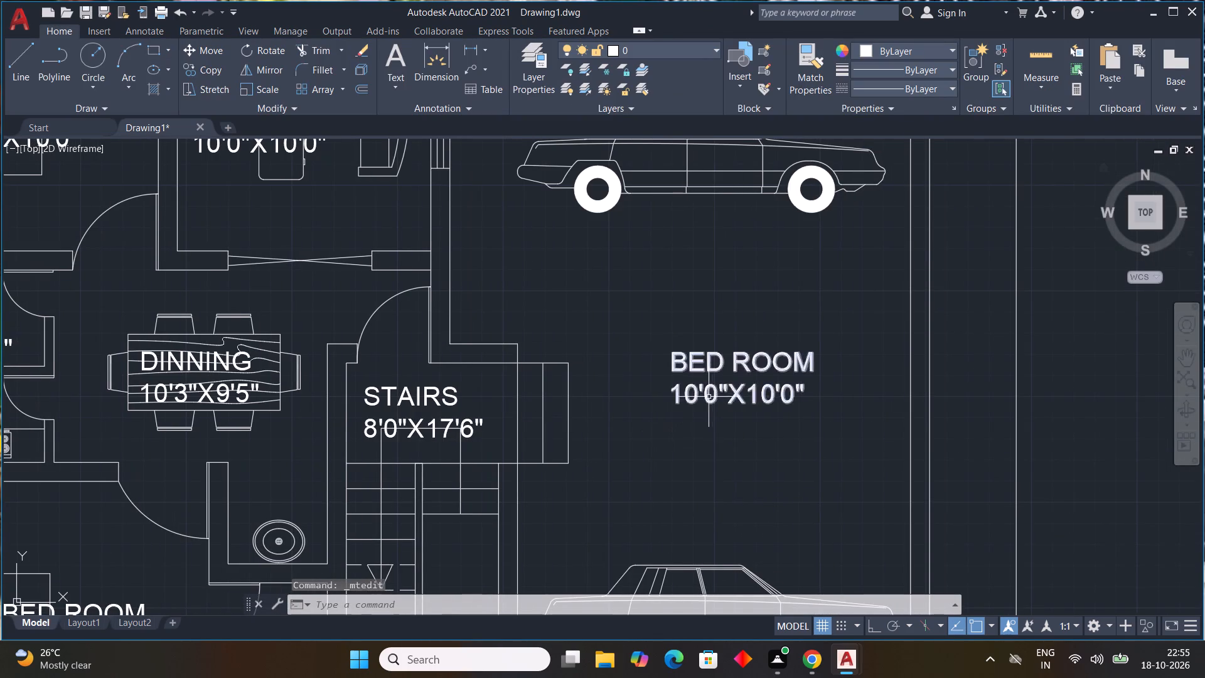
{"action": "double_click", "coordinate": [754, 396]}
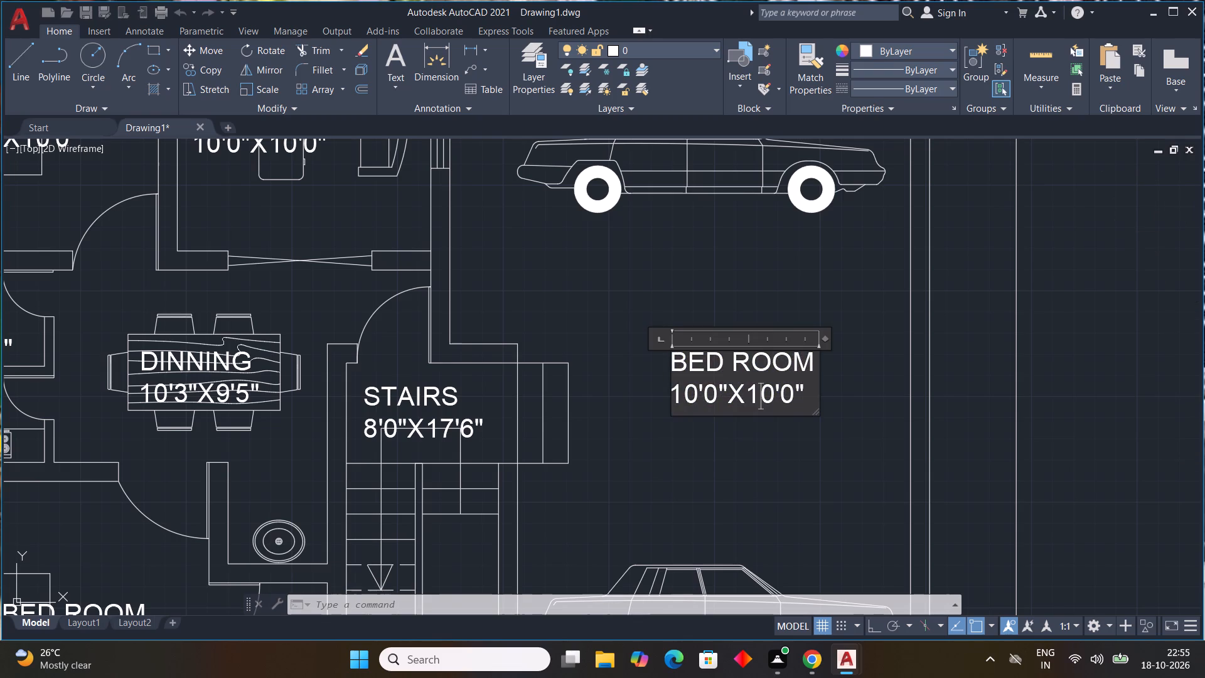
{"action": "left_click", "coordinate": [807, 396]}
{"action": "key", "text": "BackSpace"}
{"action": "key", "text": "BackSpace"}
{"action": "key", "text": "BackSpace"}
{"action": "key", "text": "BackSpace"}
{"action": "key", "text": "BackSpace"}
{"action": "key", "text": "BackSpace"}
{"action": "key", "text": "BackSpace"}
{"action": "key", "text": "BackSpace"}
{"action": "key", "text": "BackSpace"}
{"action": "key", "text": "BackSpace"}
{"action": "key", "text": "BackSpace"}
{"action": "key", "text": "BackSpace"}
{"action": "key", "text": "BackSpace"}
{"action": "key", "text": "BackSpace"}
{"action": "key", "text": "BackSpace"}
{"action": "key", "text": "BackSpace"}
{"action": "key", "text": "BackSpace"}
{"action": "key", "text": "BackSpace"}
{"action": "key", "text": "BackSpace"}
{"action": "key", "text": "BackSpace"}
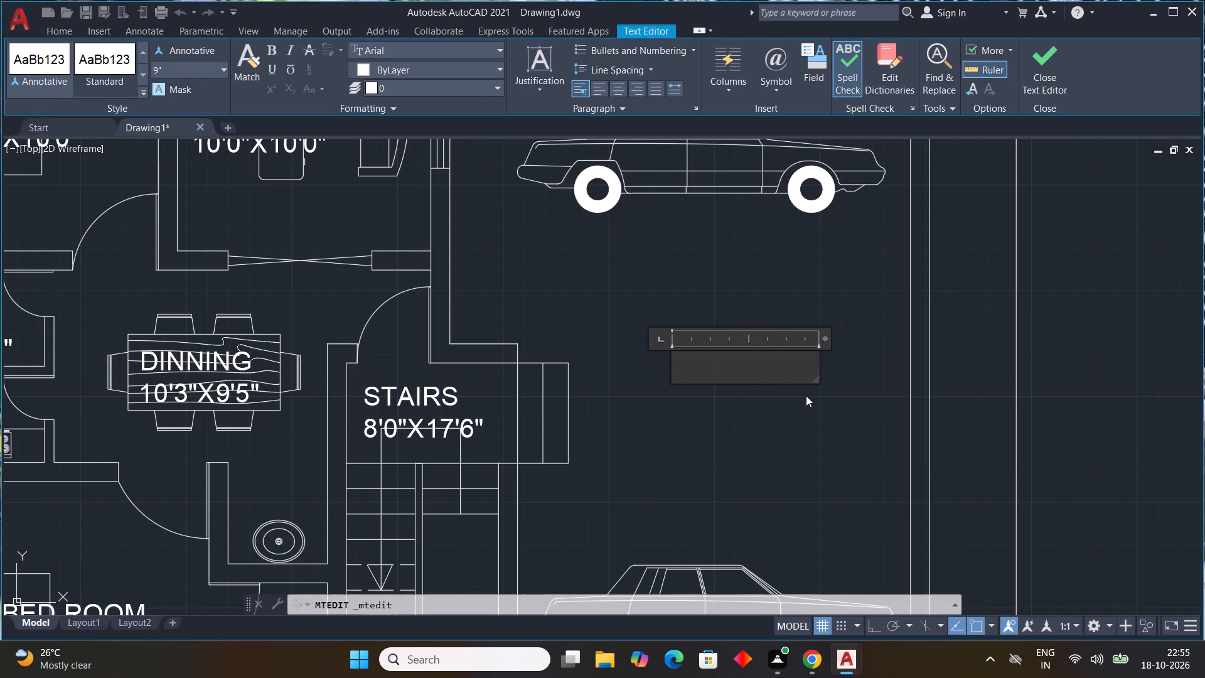
{"action": "type", "text": "PARKING"}
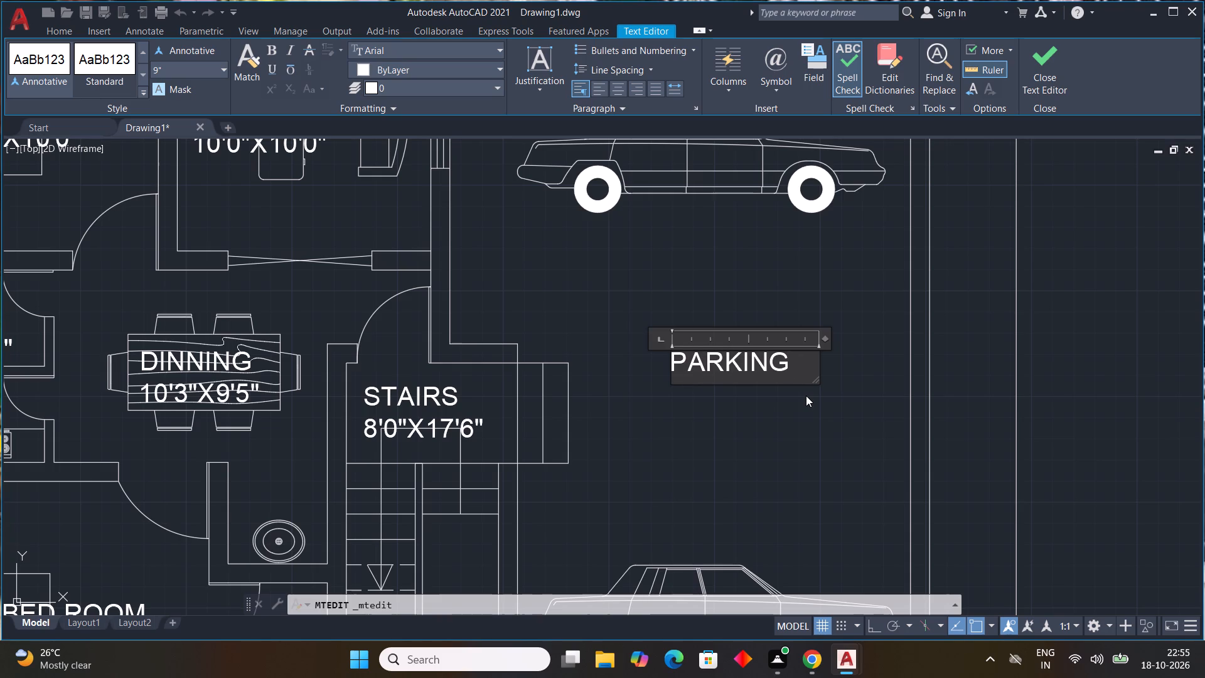
{"action": "key", "text": "space"}
{"action": "type", "text": "SPACE"}
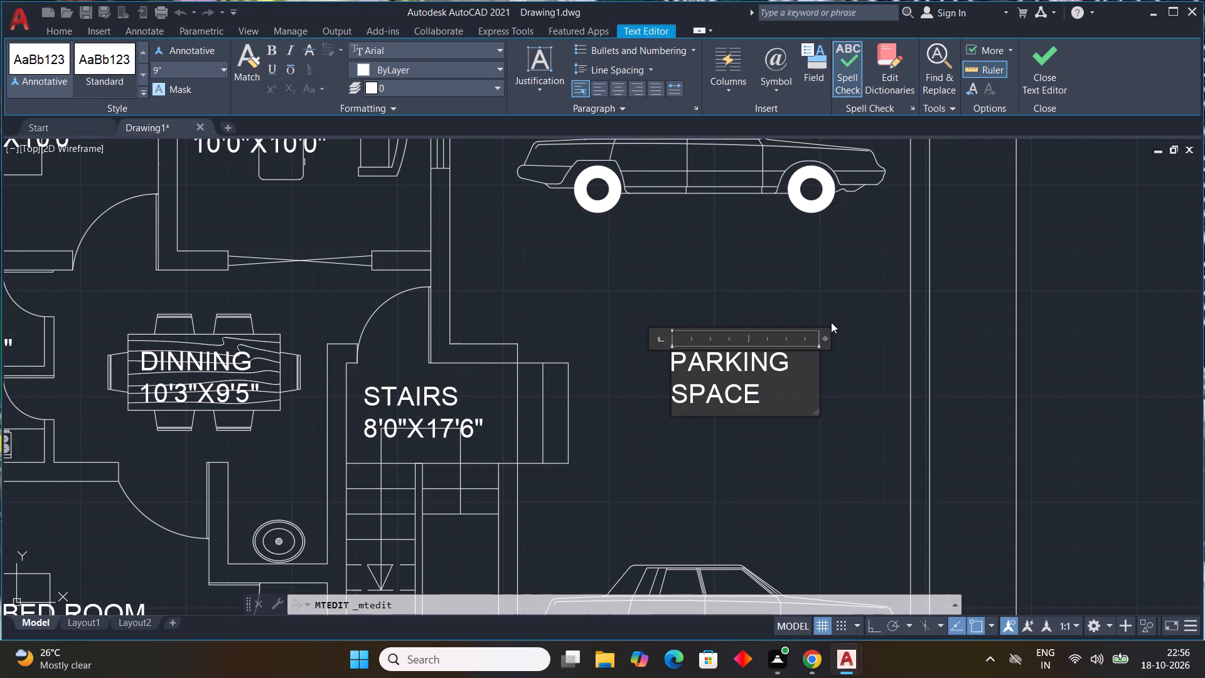
{"action": "left_click_drag", "start_coordinate": [823, 340], "coordinate": [830, 339]}
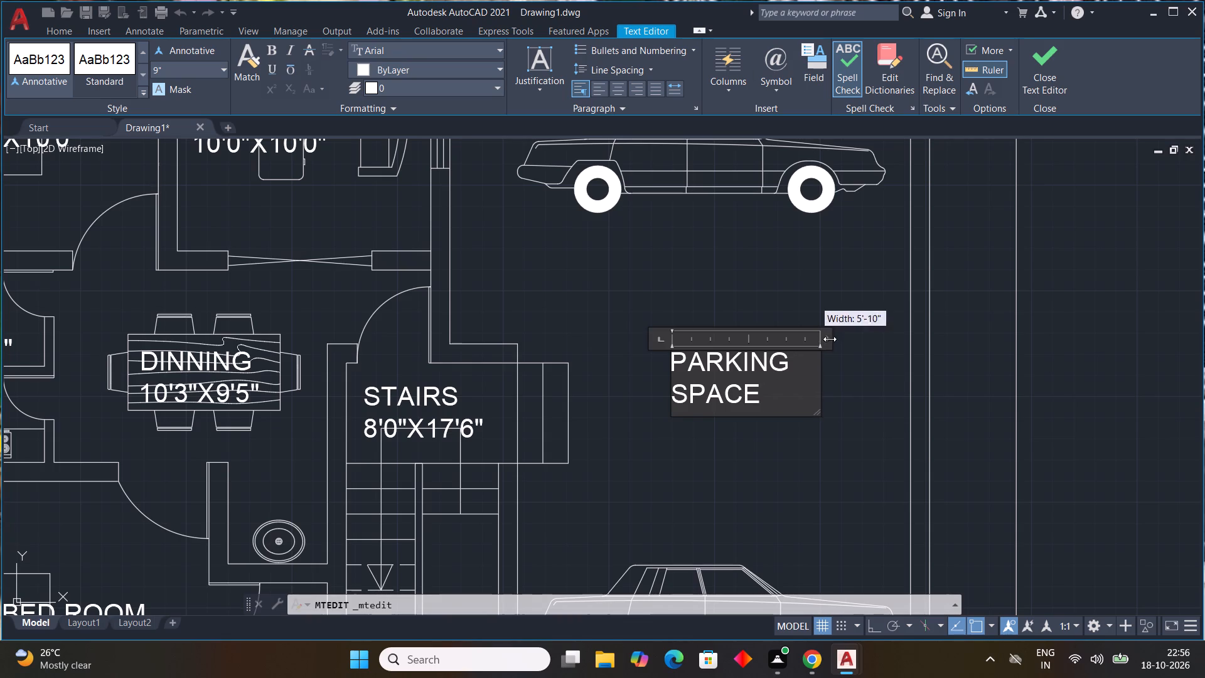
{"action": "left_click_drag", "start_coordinate": [830, 339], "coordinate": [931, 309]}
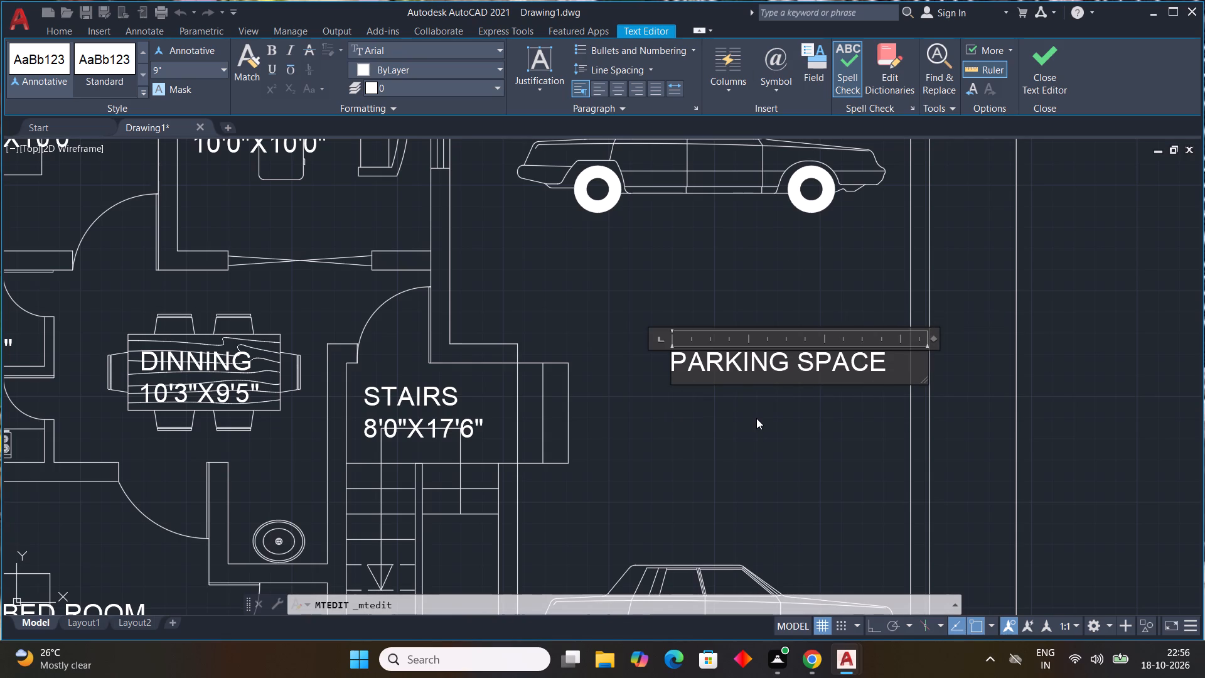
{"action": "key", "text": "Return"}
{"action": "type", "text": "20'0\""}
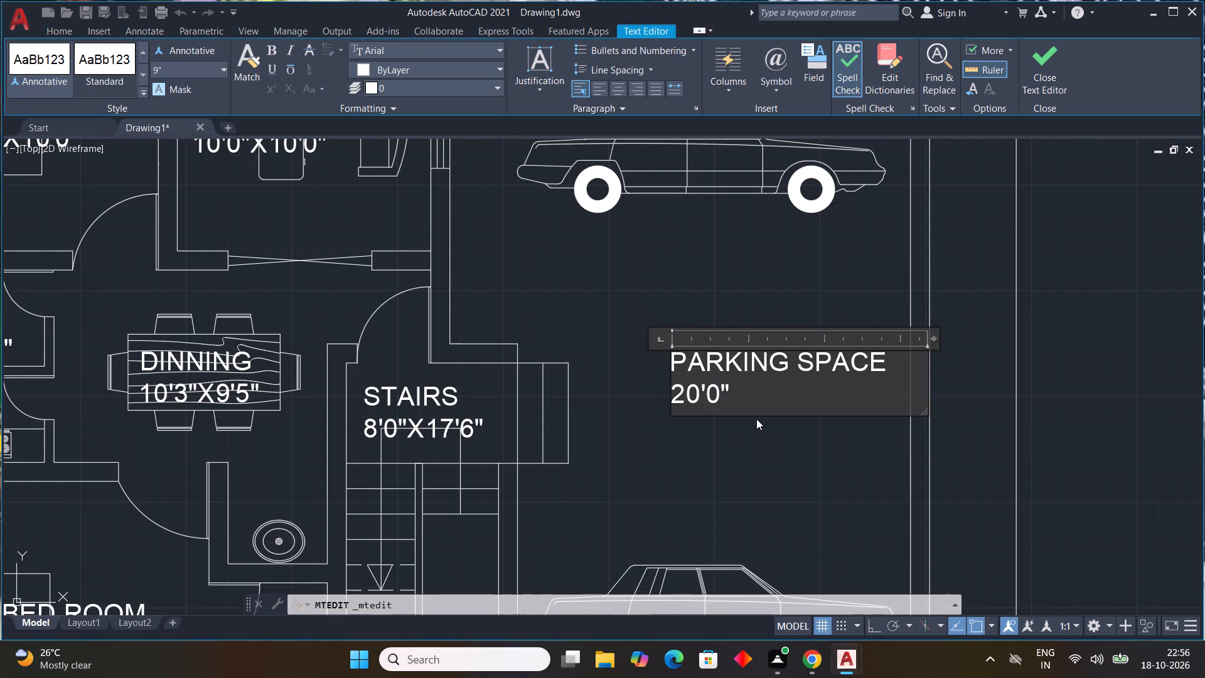
{"action": "key", "text": "x"}
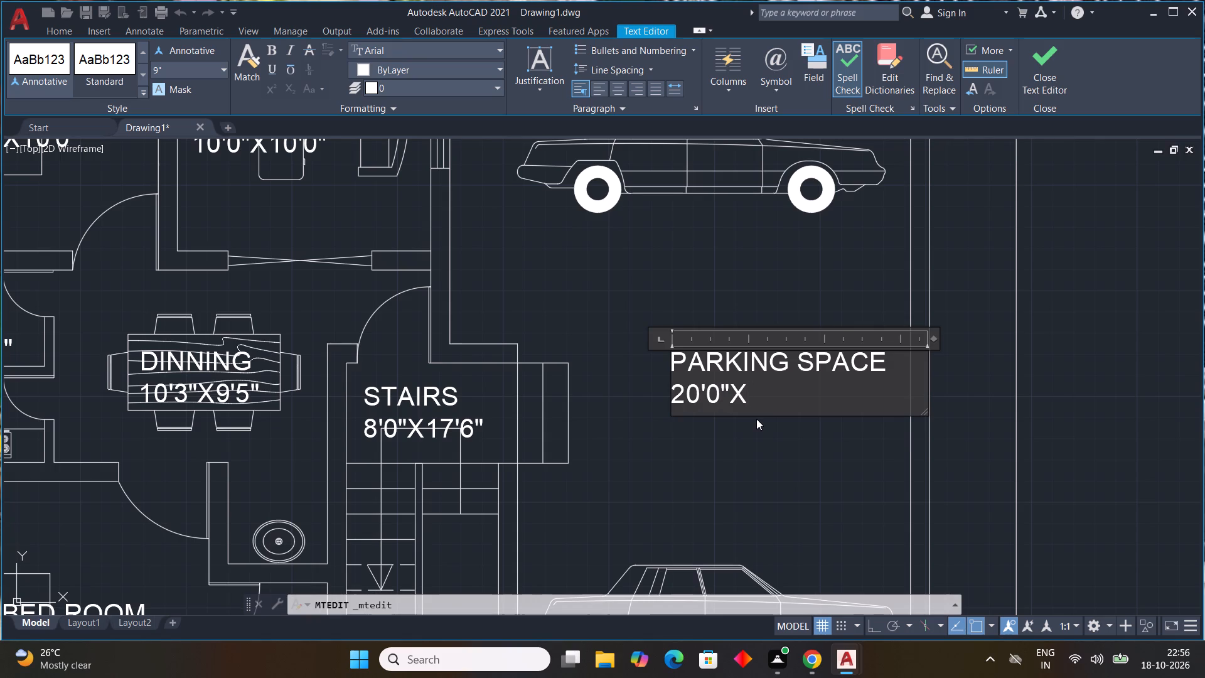
{"action": "type", "text": "29'"}
{"action": "type", "text": "6\""}
{"action": "left_click", "coordinate": [755, 432]}
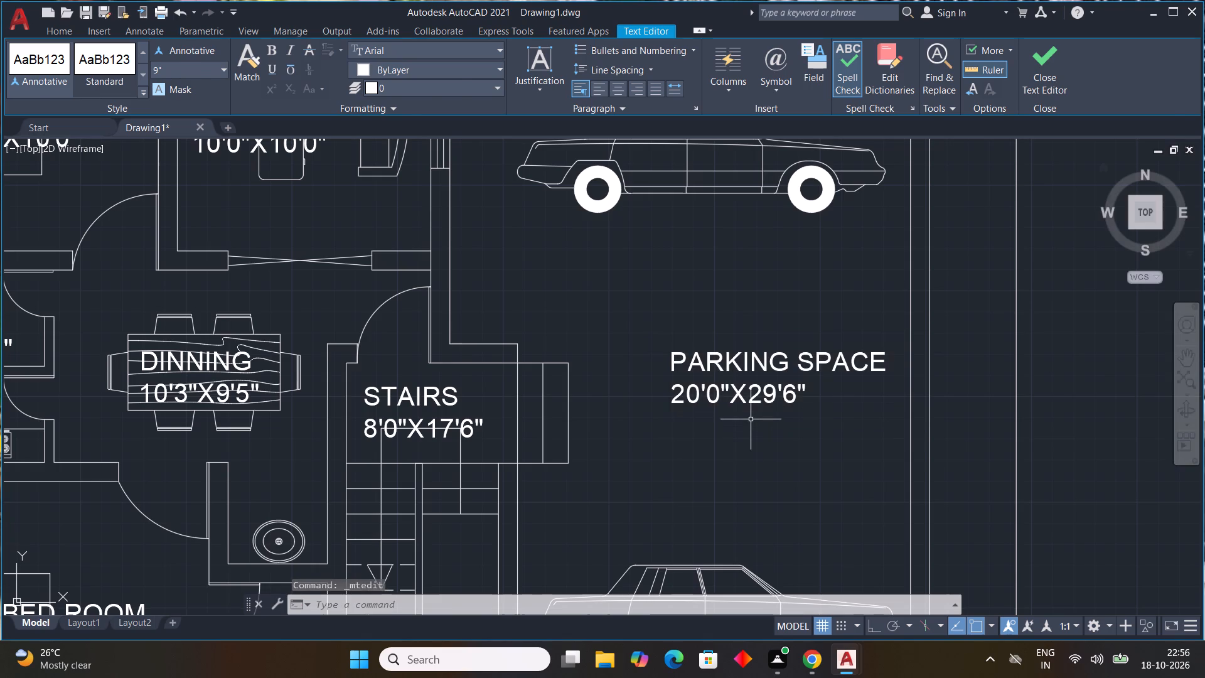
Move the PARKING SPACE label about 1'-5" west and slightly south, between the two cars.
{"action": "left_click", "coordinate": [714, 364]}
{"action": "left_click_drag", "start_coordinate": [673, 354], "coordinate": [648, 358]}
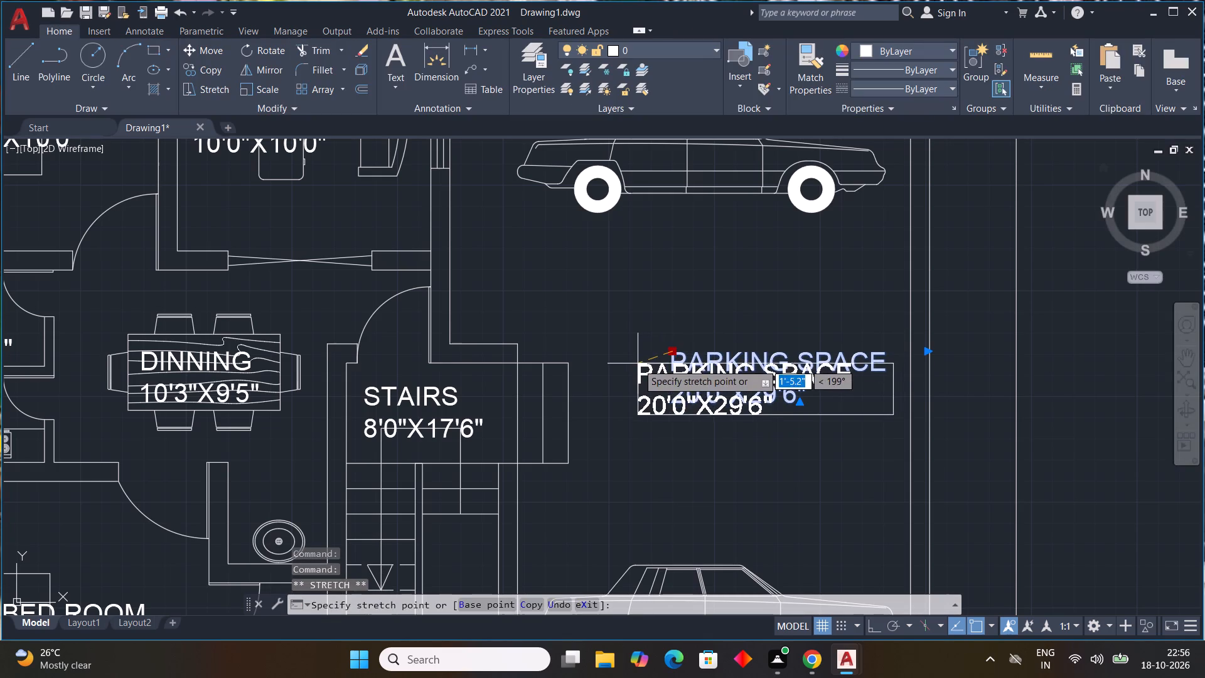
{"action": "left_click", "coordinate": [634, 361]}
{"action": "key", "text": "Escape"}
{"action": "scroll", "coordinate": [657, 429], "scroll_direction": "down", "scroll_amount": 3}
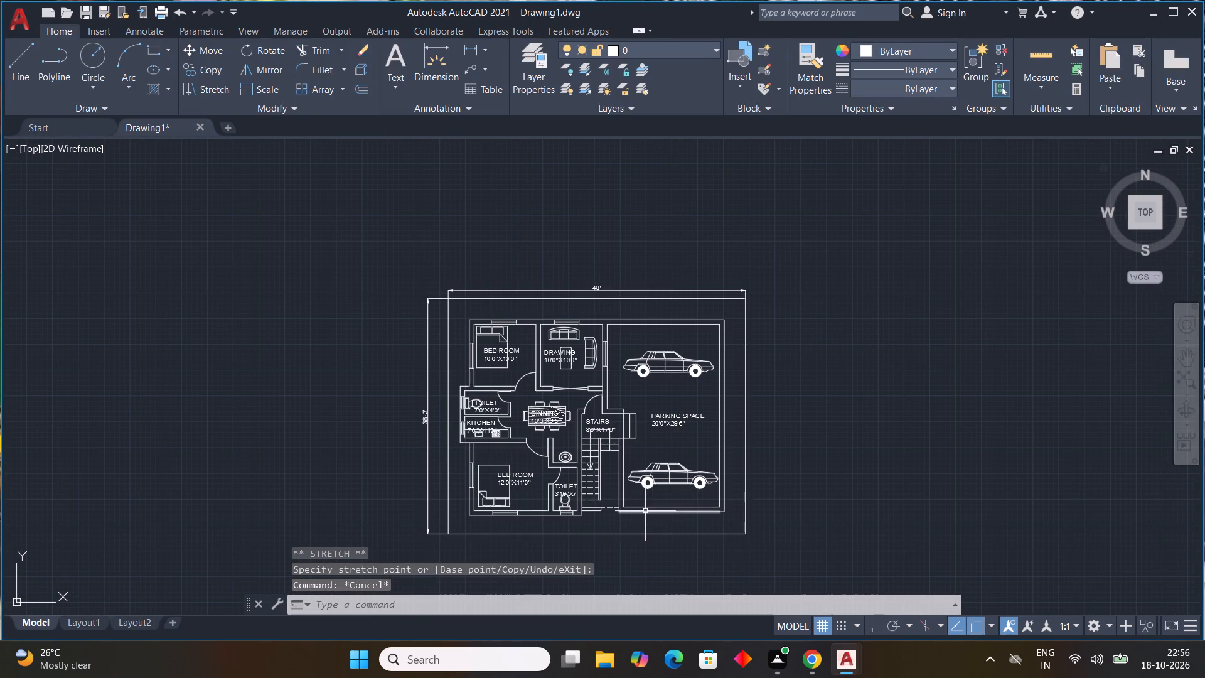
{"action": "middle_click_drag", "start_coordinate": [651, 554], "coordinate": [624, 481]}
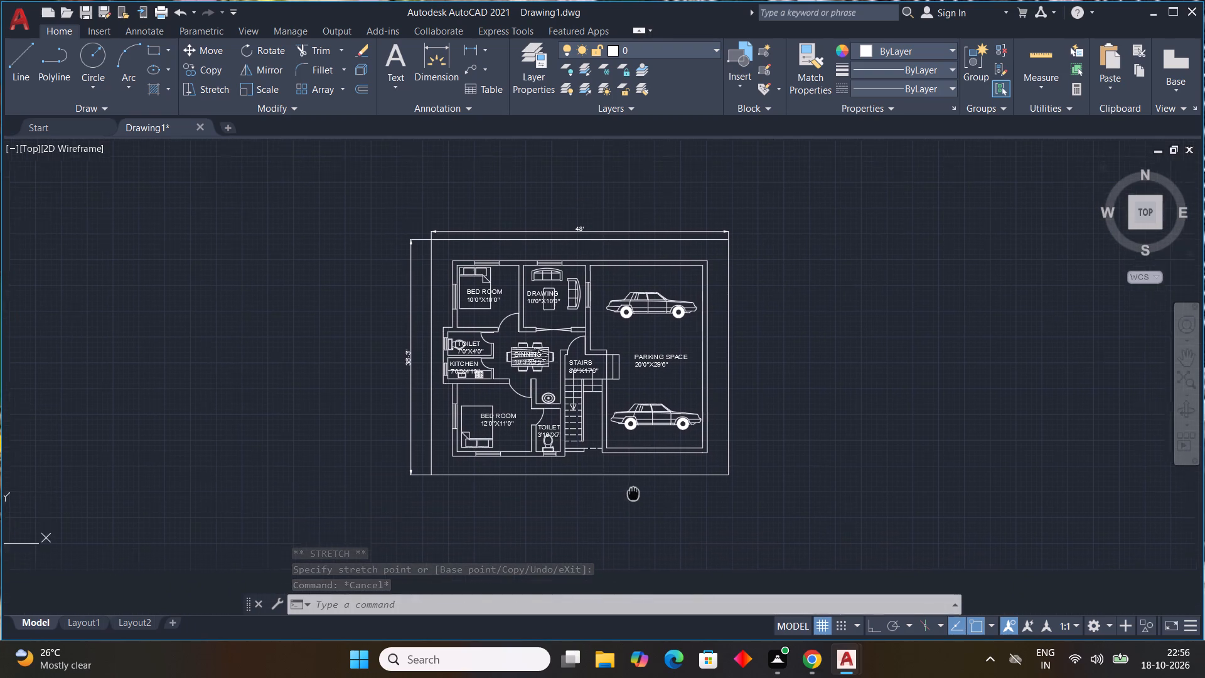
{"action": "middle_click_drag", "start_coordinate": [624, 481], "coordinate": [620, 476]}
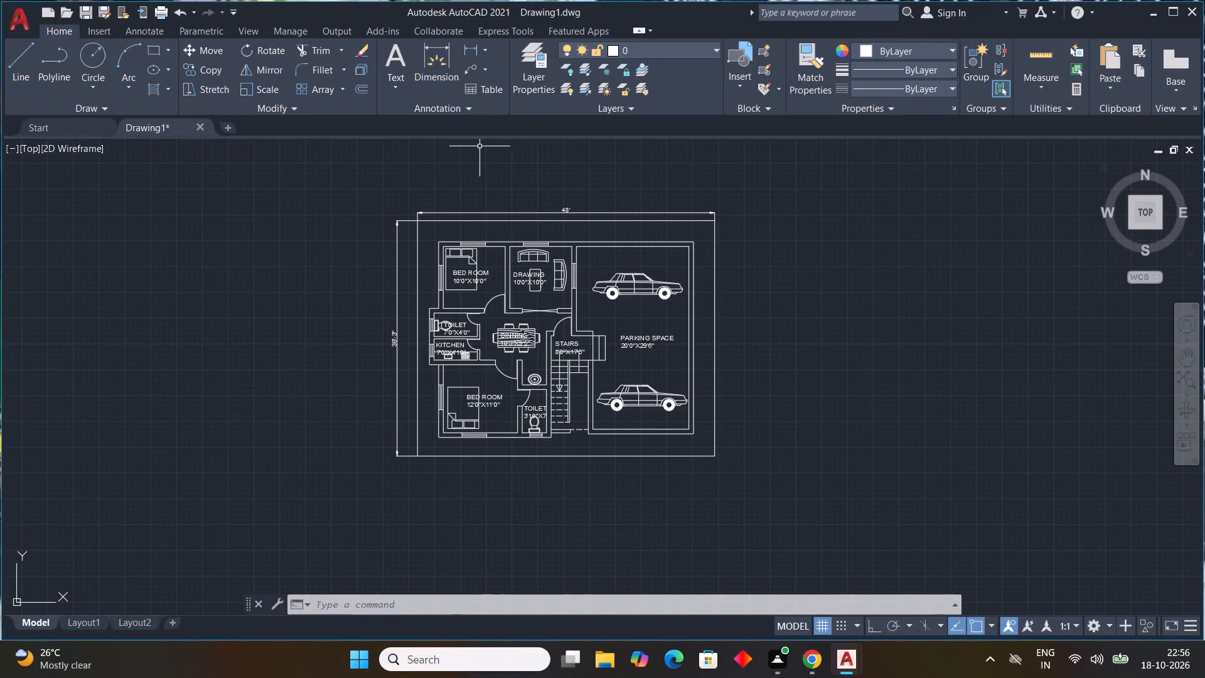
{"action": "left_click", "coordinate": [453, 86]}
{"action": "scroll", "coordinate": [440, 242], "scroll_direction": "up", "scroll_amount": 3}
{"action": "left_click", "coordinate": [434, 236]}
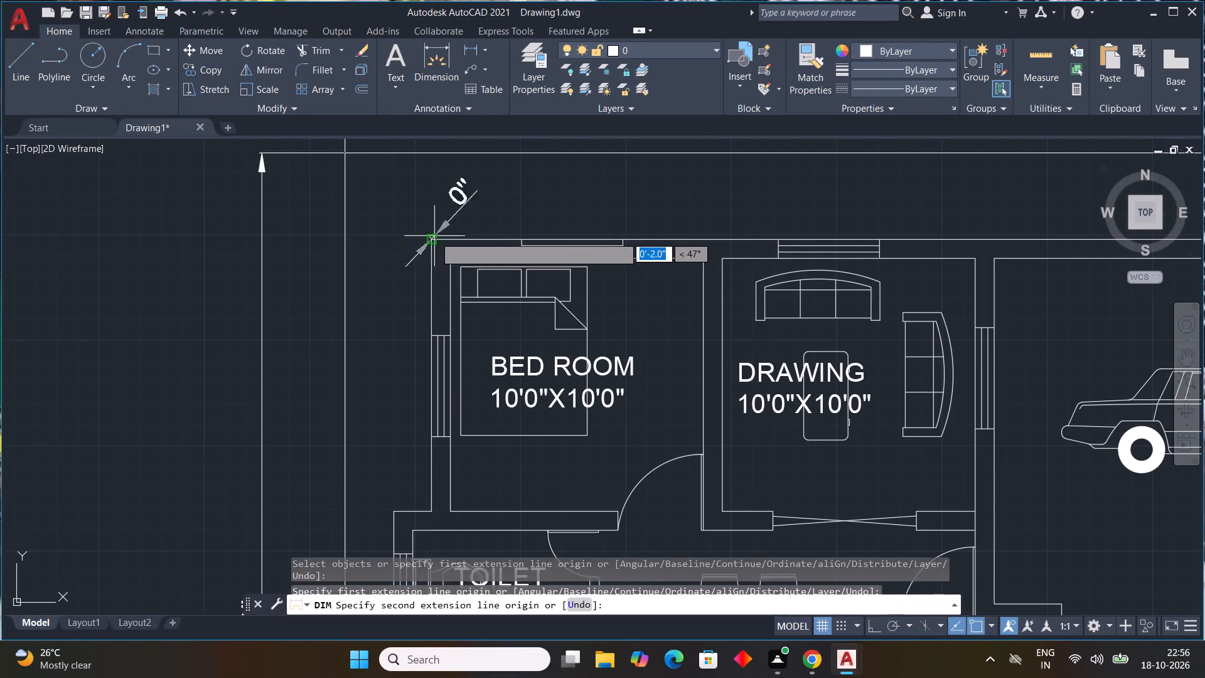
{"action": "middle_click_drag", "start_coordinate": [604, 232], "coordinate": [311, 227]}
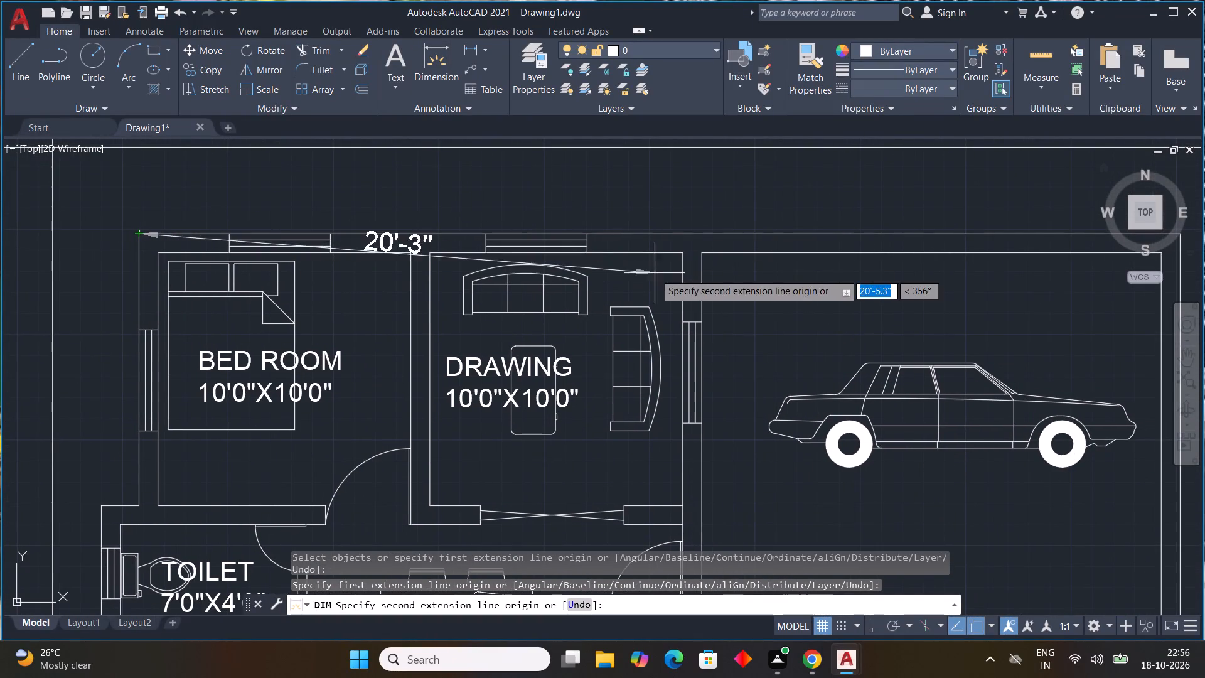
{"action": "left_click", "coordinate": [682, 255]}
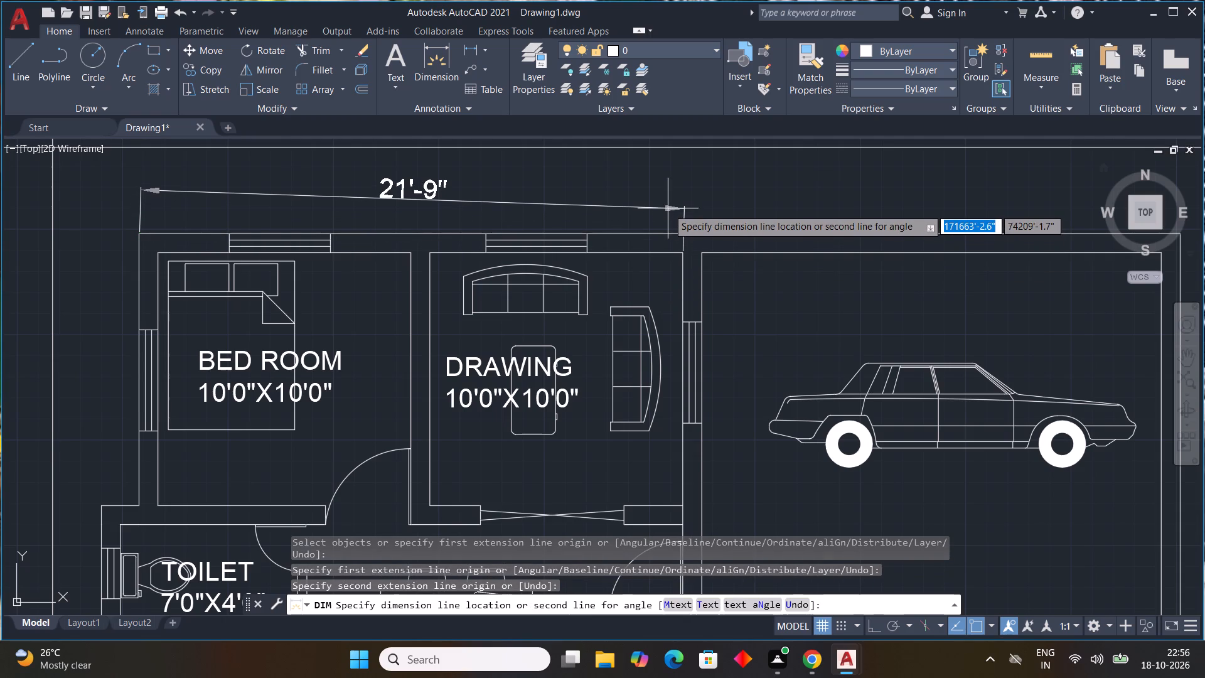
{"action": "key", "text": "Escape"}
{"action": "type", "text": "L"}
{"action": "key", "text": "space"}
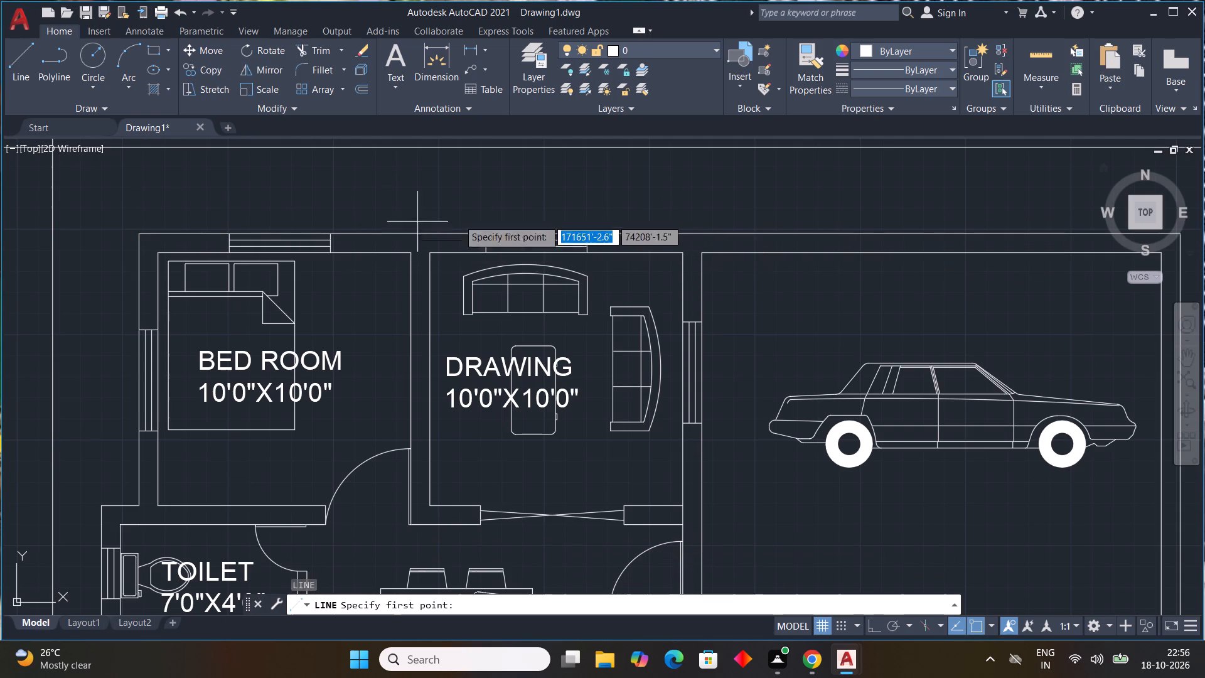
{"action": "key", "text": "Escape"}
Dimension the north outer wall from the building's northwest corner to the drawing room's east wall, placing the dimension line just north of the wall.
{"action": "left_click", "coordinate": [429, 83]}
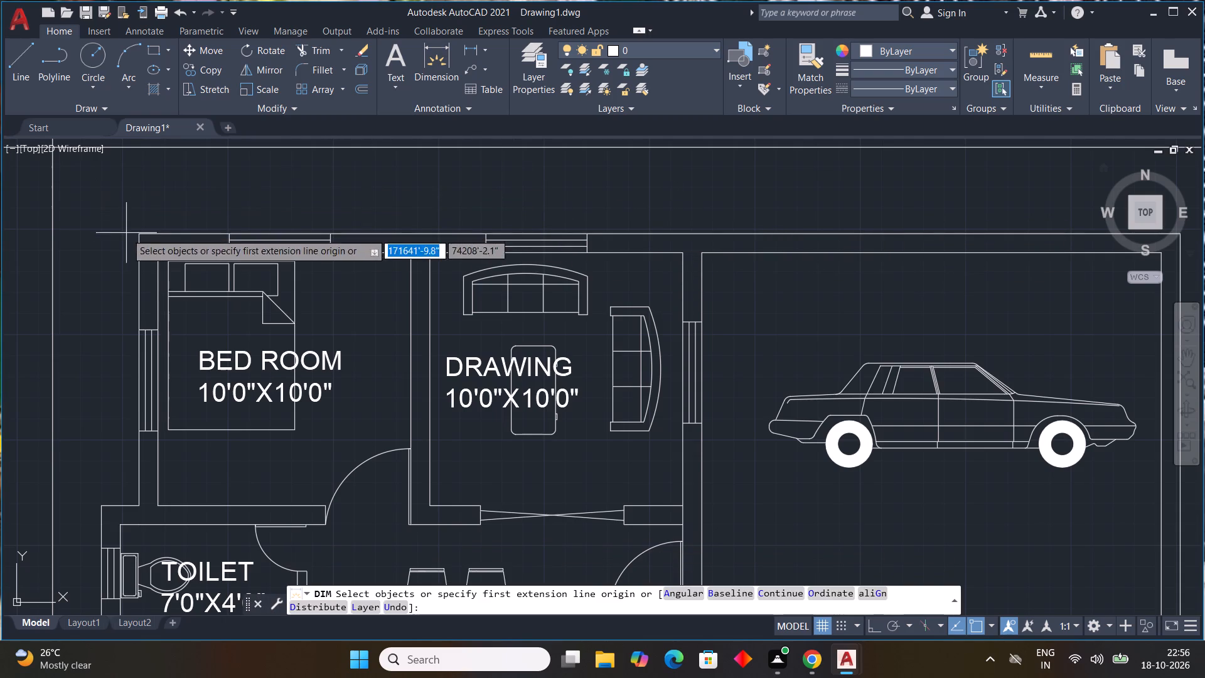
{"action": "left_click", "coordinate": [137, 230]}
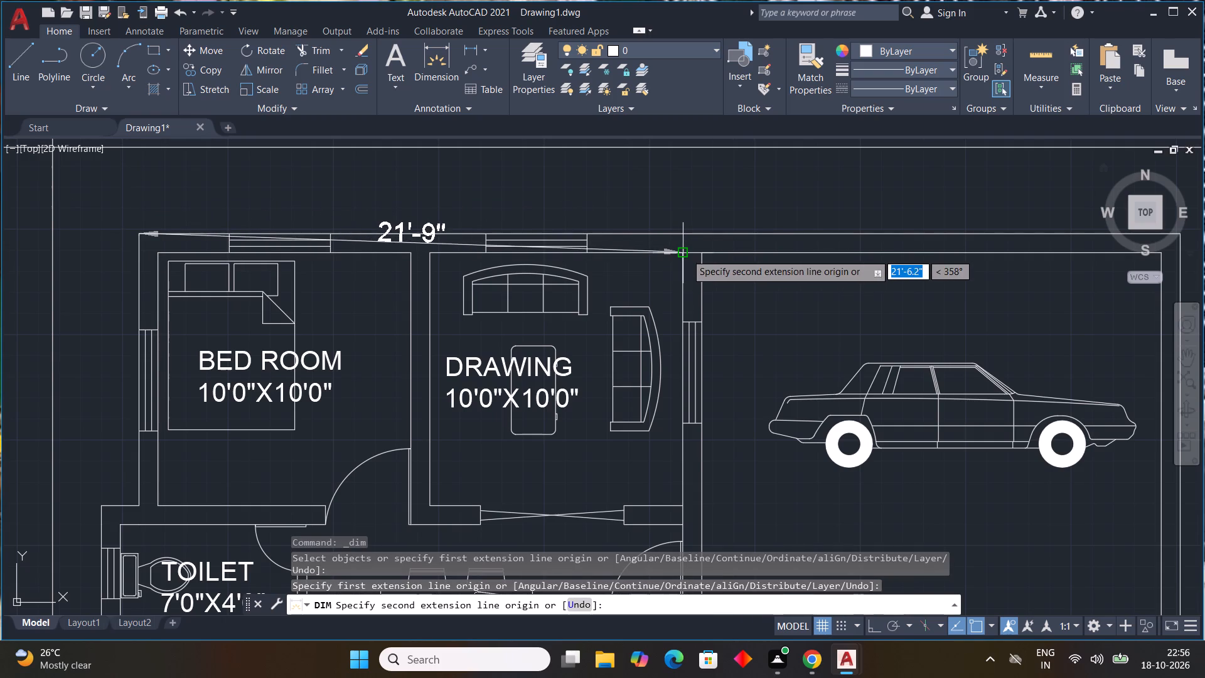
{"action": "left_click_drag", "start_coordinate": [681, 233], "coordinate": [680, 226]}
{"action": "scroll", "coordinate": [665, 195], "scroll_direction": "down", "scroll_amount": 1}
{"action": "middle_click_drag", "start_coordinate": [665, 195], "coordinate": [666, 209]}
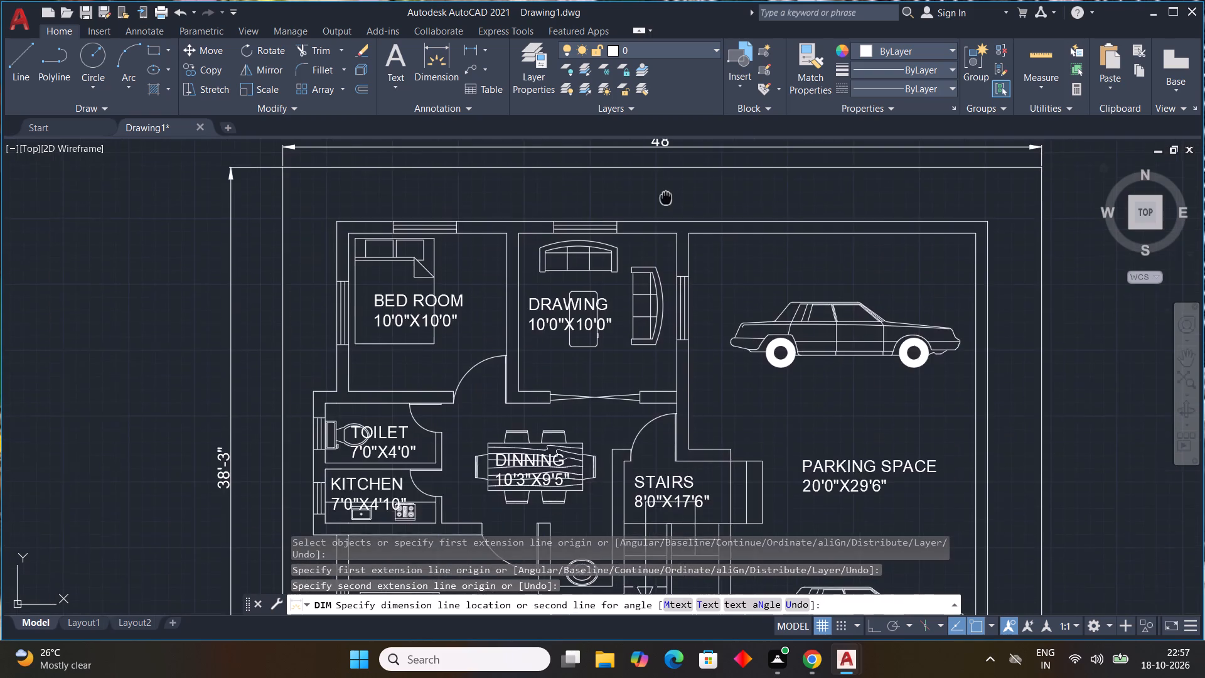
{"action": "middle_click_drag", "start_coordinate": [666, 209], "coordinate": [660, 303]}
{"action": "left_click", "coordinate": [641, 288]}
{"action": "middle_click_drag", "start_coordinate": [659, 313], "coordinate": [631, 306]}
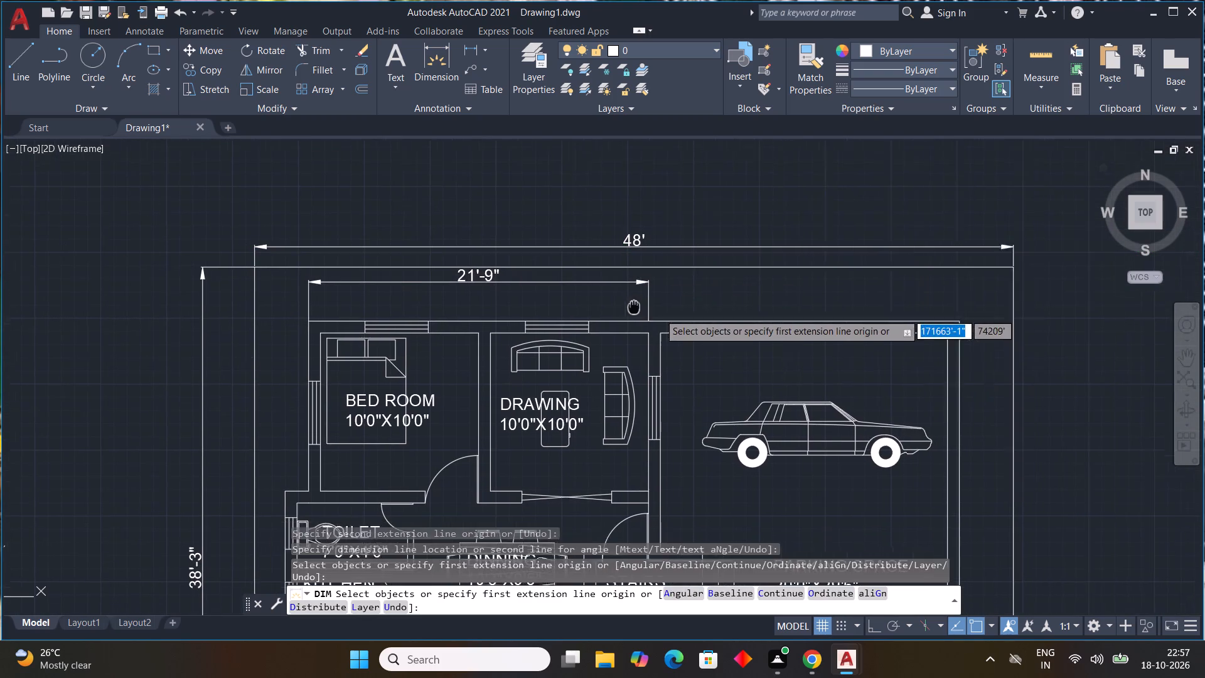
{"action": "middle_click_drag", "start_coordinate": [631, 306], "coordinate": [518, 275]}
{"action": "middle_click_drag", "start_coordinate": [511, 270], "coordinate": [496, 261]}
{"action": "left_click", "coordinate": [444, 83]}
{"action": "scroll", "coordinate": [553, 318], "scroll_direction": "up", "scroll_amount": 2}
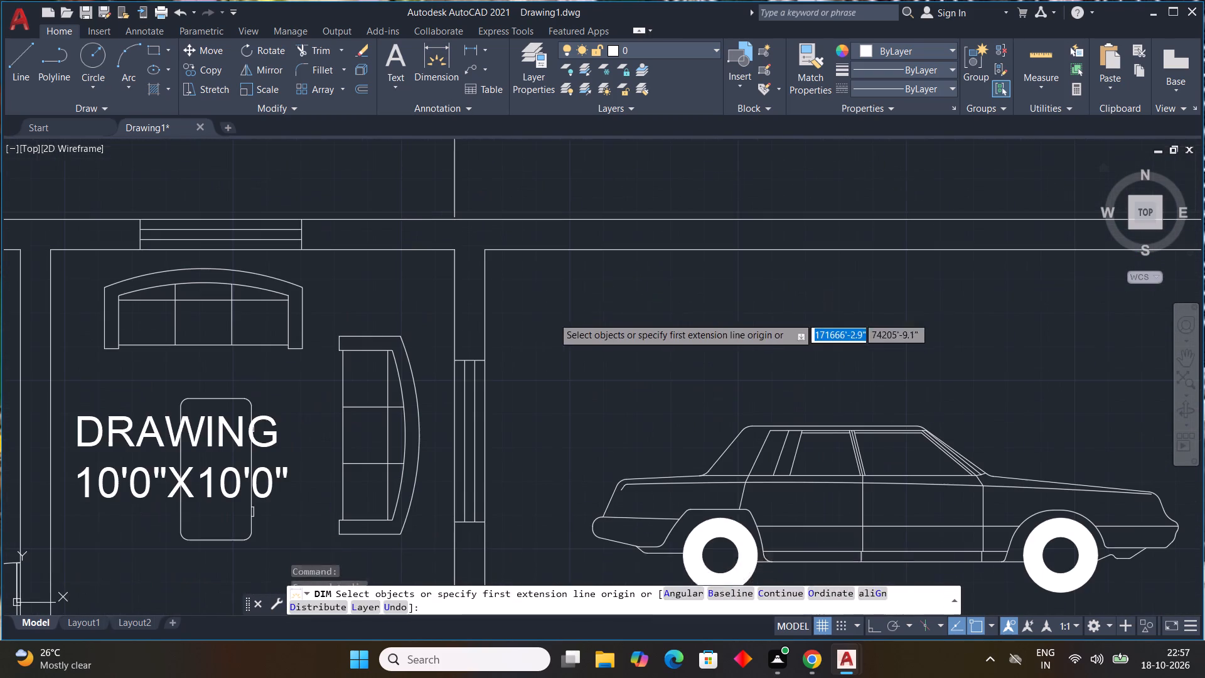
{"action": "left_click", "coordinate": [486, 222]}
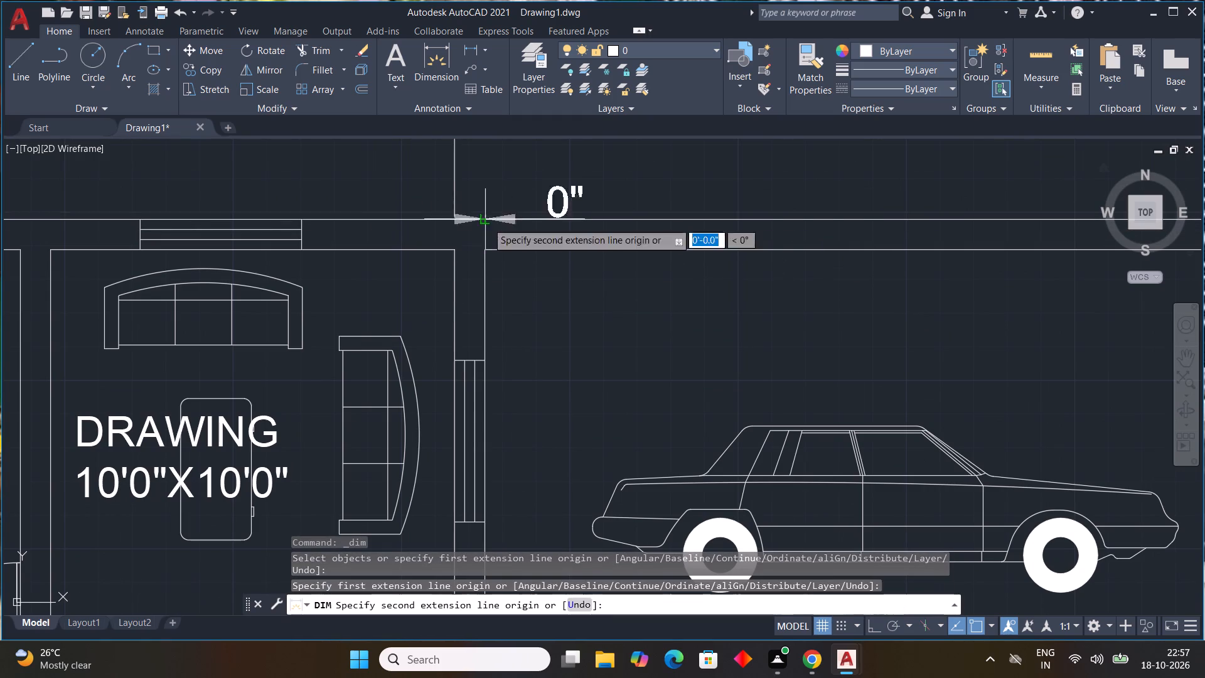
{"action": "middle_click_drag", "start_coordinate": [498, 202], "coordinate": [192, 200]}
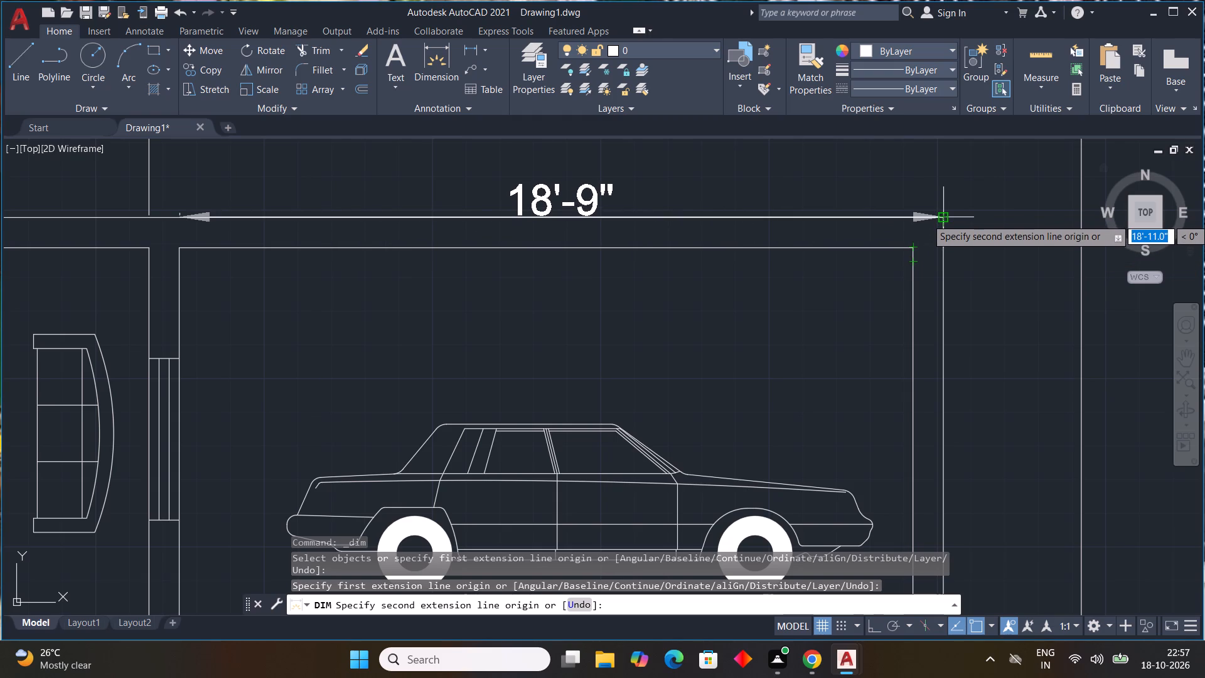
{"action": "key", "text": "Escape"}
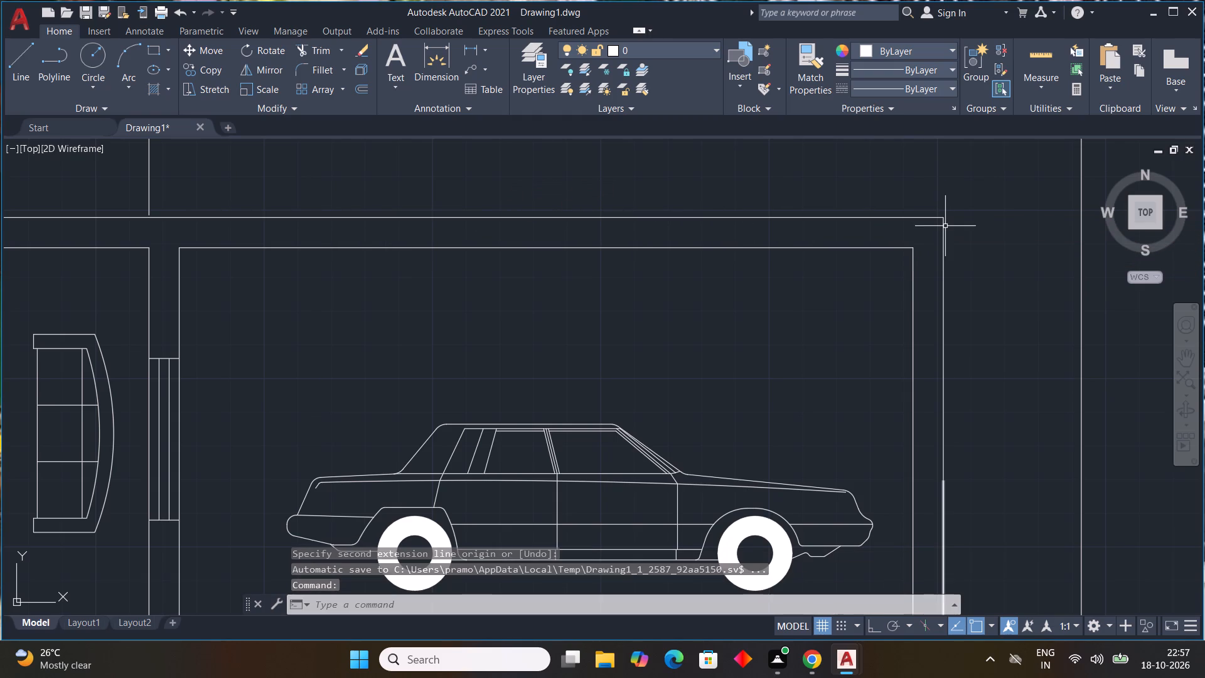
Dimension the north outer wall from the drawing room's east wall to the building's northeast corner, aligning the dimension line with the neighbouring one.
{"action": "left_click", "coordinate": [437, 56]}
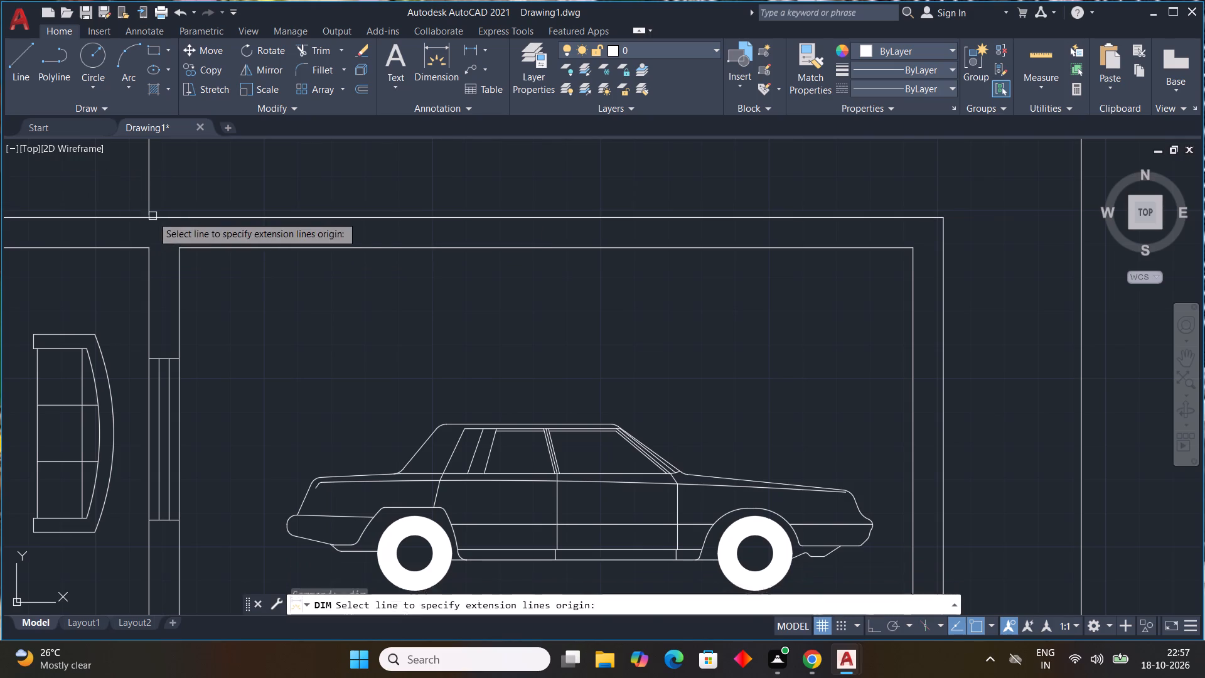
{"action": "left_click_drag", "start_coordinate": [147, 217], "coordinate": [153, 218]}
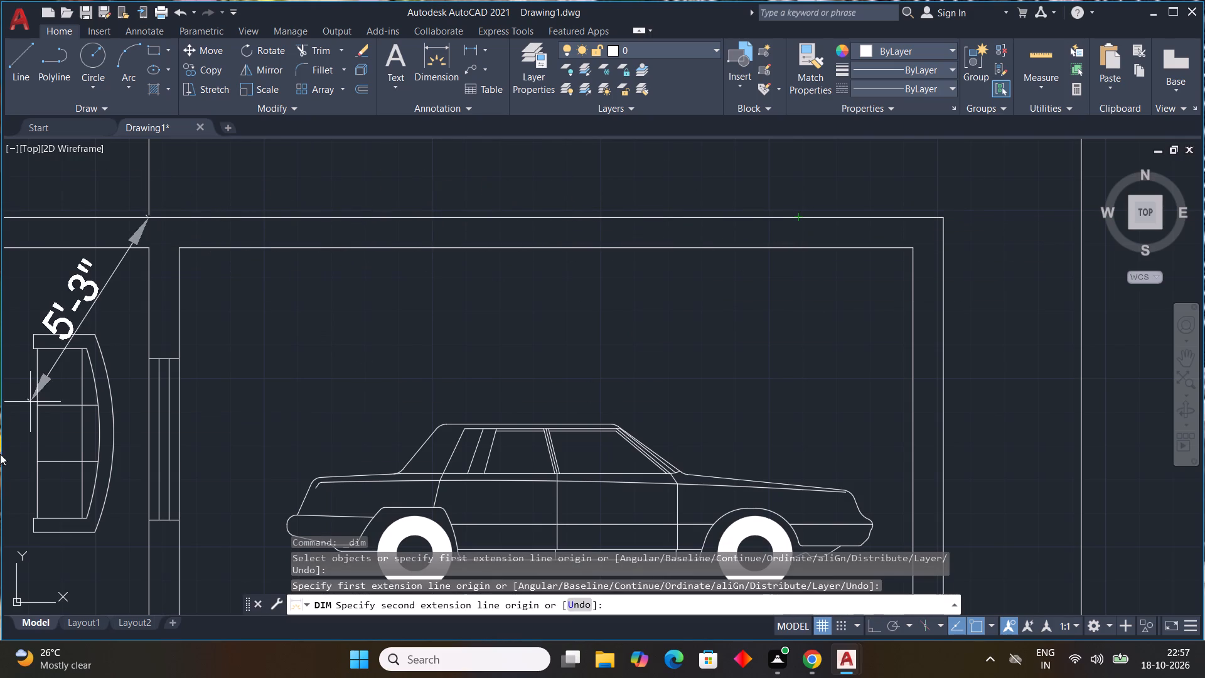
{"action": "left_click", "coordinate": [940, 220]}
{"action": "scroll", "coordinate": [930, 200], "scroll_direction": "down", "scroll_amount": 2}
{"action": "middle_click_drag", "start_coordinate": [931, 200], "coordinate": [914, 303]}
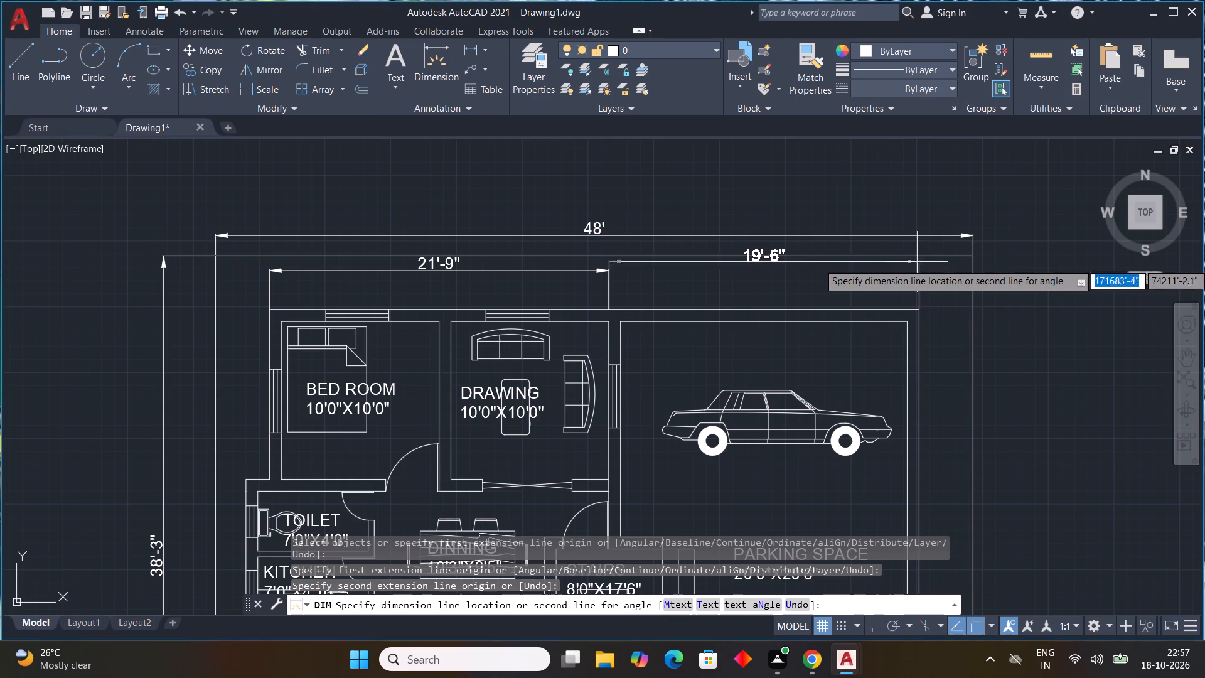
{"action": "left_click", "coordinate": [916, 271]}
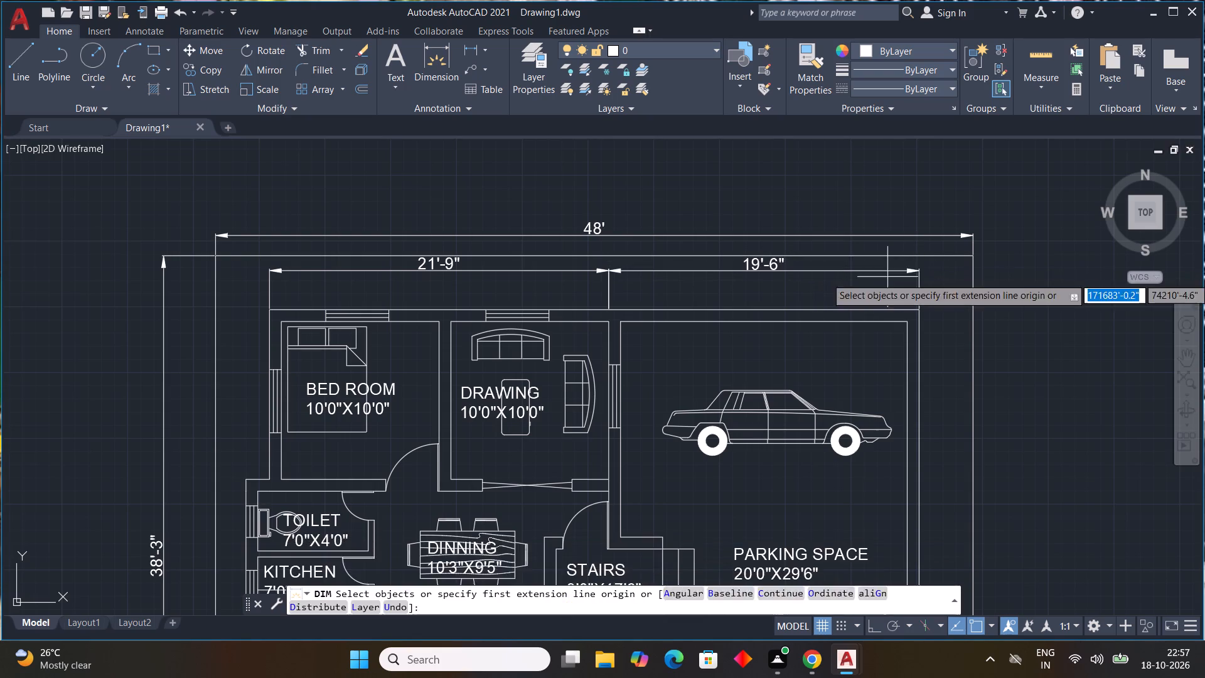
{"action": "scroll", "coordinate": [796, 269], "scroll_direction": "up", "scroll_amount": 1}
{"action": "key", "text": "Escape"}
Override the text of the dimension north of the parking space with 20'7".
{"action": "scroll", "coordinate": [770, 264], "scroll_direction": "up", "scroll_amount": 4}
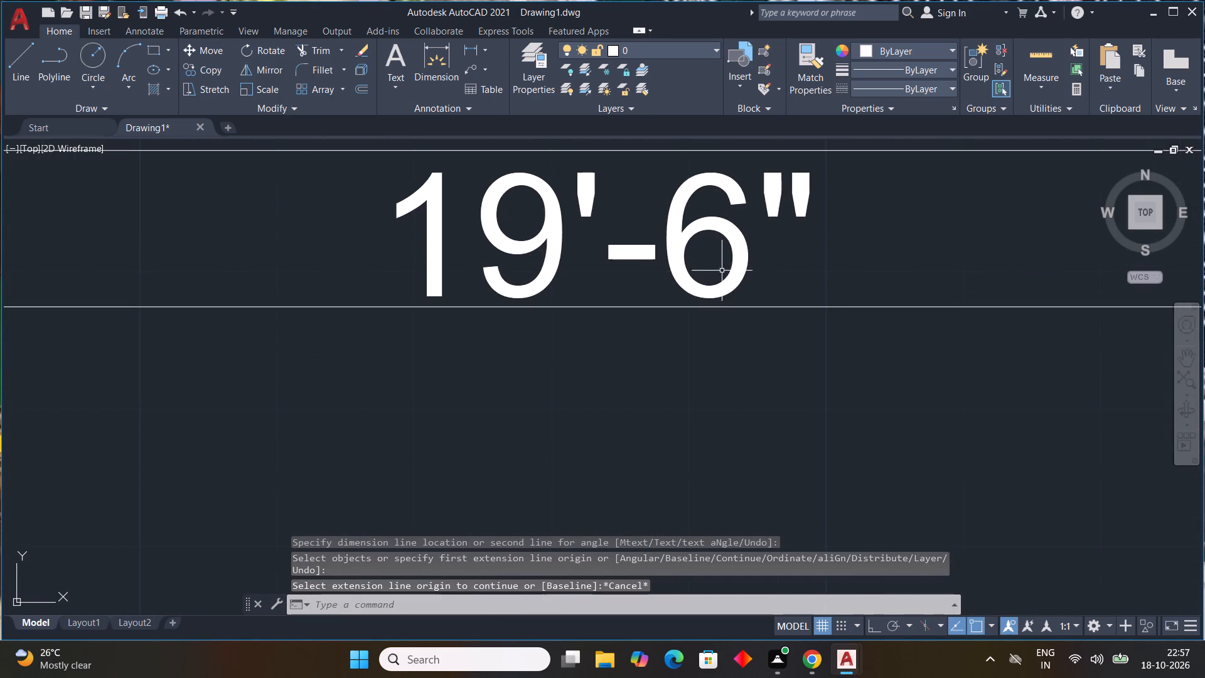
{"action": "double_click", "coordinate": [737, 277]}
{"action": "left_click", "coordinate": [744, 268]}
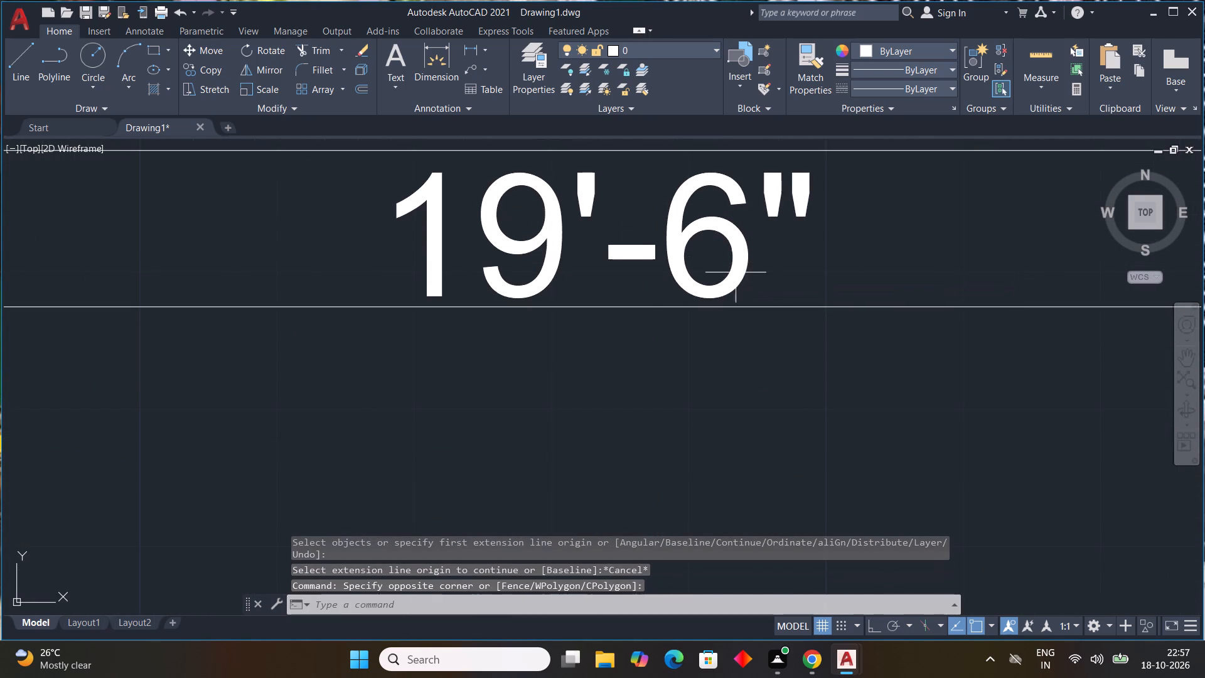
{"action": "scroll", "coordinate": [731, 276], "scroll_direction": "down", "scroll_amount": 3}
{"action": "scroll", "coordinate": [731, 276], "scroll_direction": "up", "scroll_amount": 3}
{"action": "scroll", "coordinate": [731, 276], "scroll_direction": "down", "scroll_amount": 3}
{"action": "middle_click_drag", "start_coordinate": [826, 296], "coordinate": [835, 296]}
{"action": "scroll", "coordinate": [828, 296], "scroll_direction": "down", "scroll_amount": 2}
{"action": "scroll", "coordinate": [802, 301], "scroll_direction": "up", "scroll_amount": 1}
{"action": "left_click", "coordinate": [784, 276]}
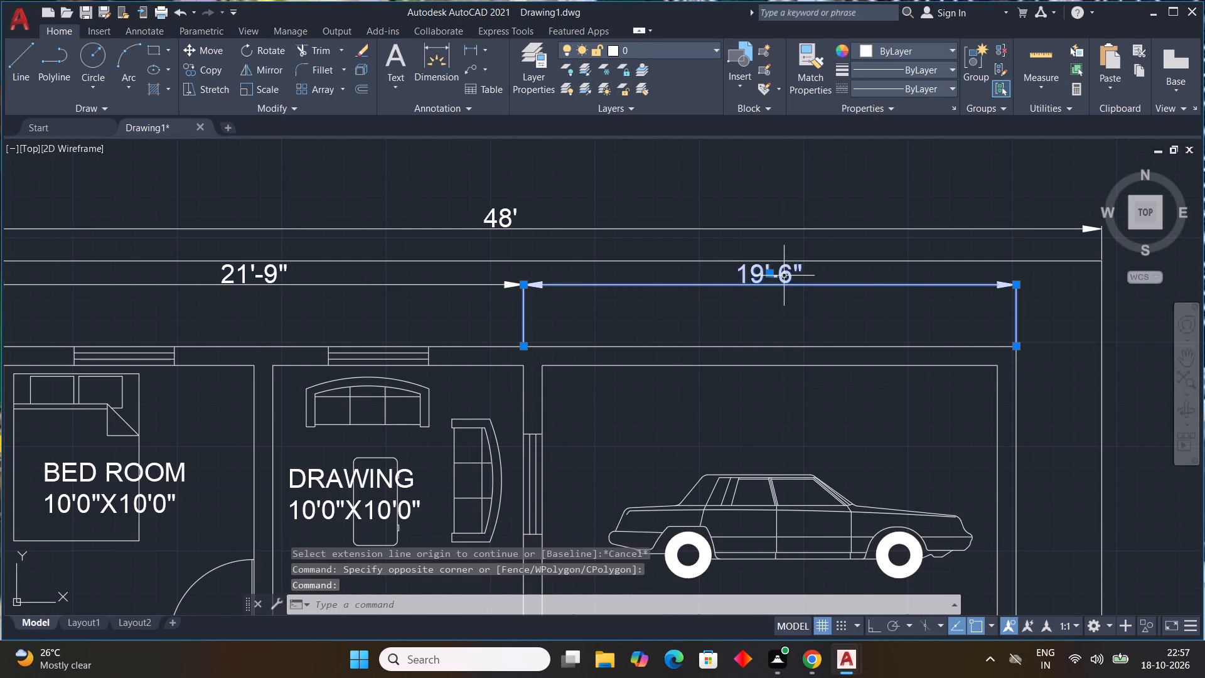
{"action": "left_click", "coordinate": [784, 276]}
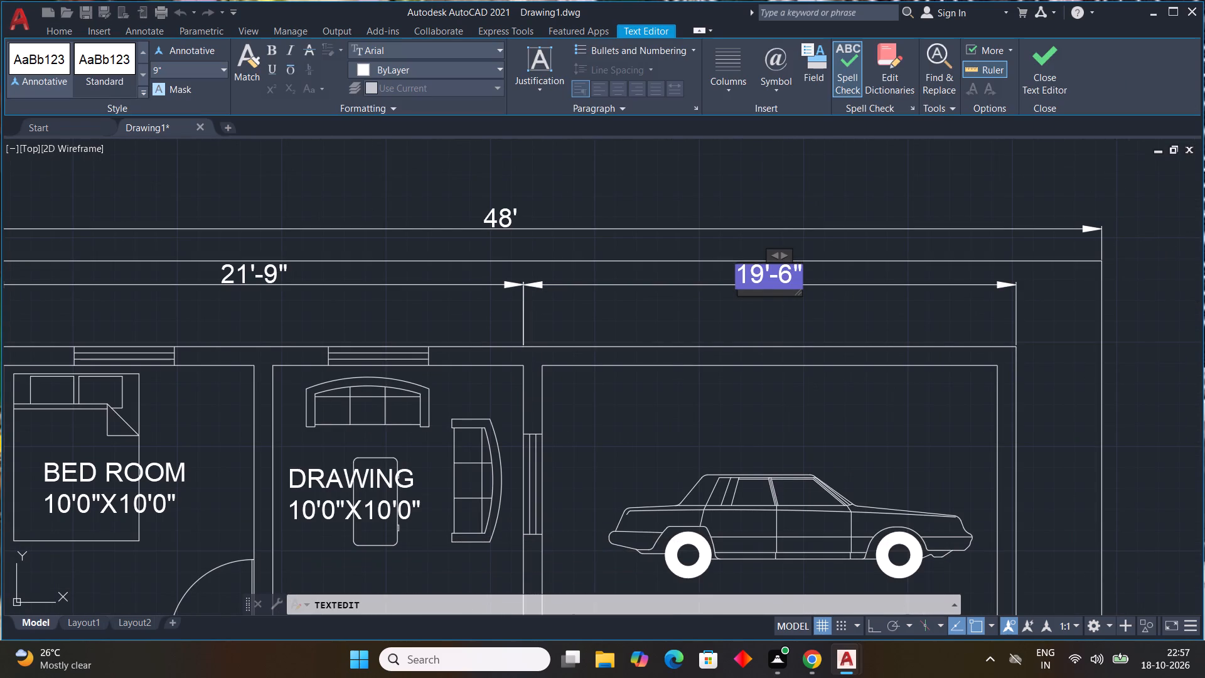
{"action": "key", "text": "Delete"}
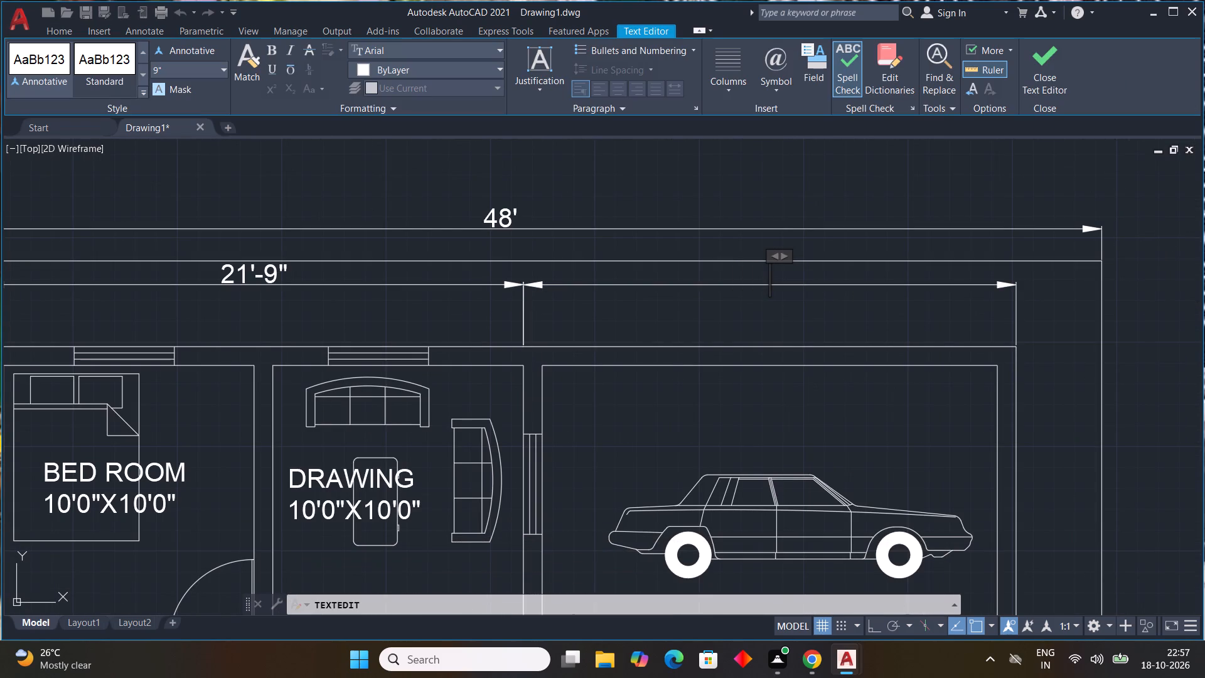
{"action": "type", "text": "20'"}
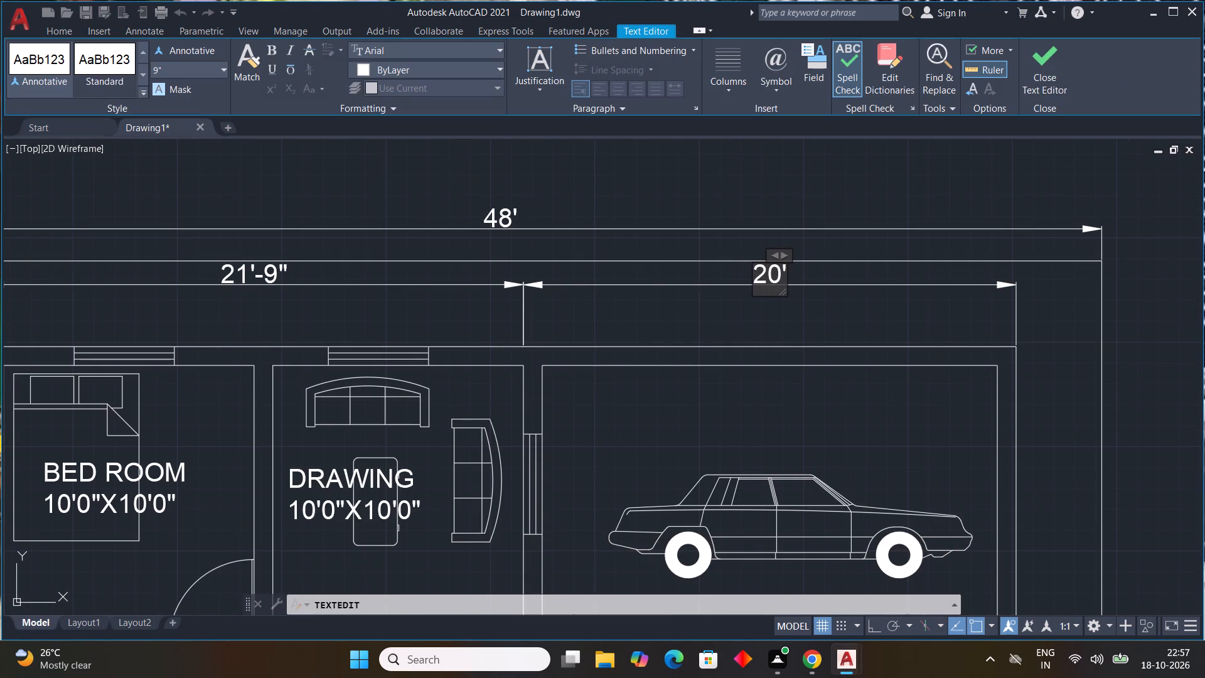
{"action": "key", "text": "7"}
{"action": "key", "text": "shift+quotedbl"}
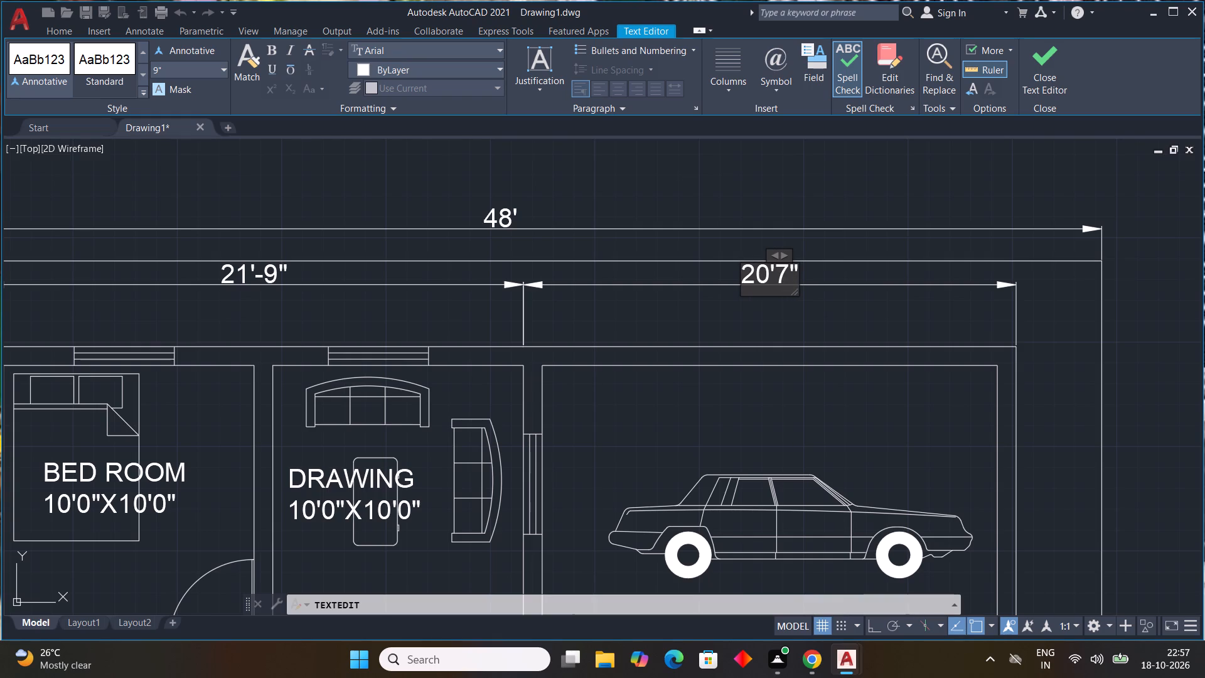
{"action": "left_click", "coordinate": [702, 313]}
{"action": "middle_click_drag", "start_coordinate": [633, 333], "coordinate": [651, 325]}
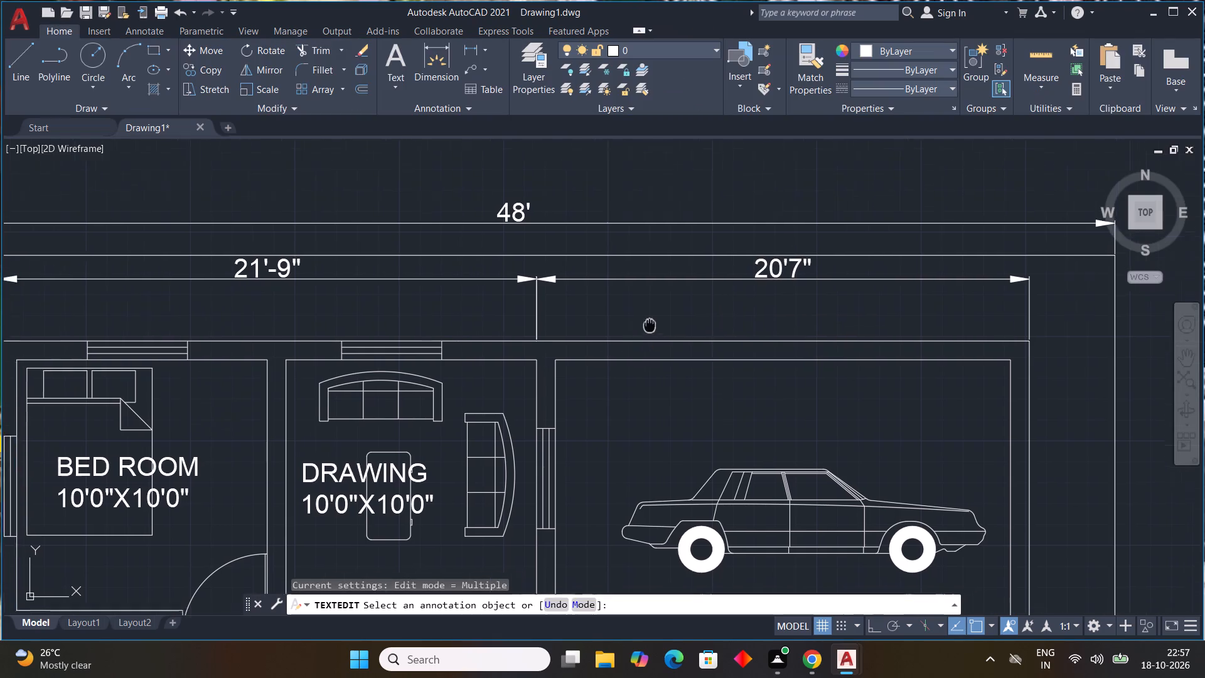
{"action": "middle_click_drag", "start_coordinate": [651, 325], "coordinate": [790, 286]}
{"action": "key", "text": "Escape"}
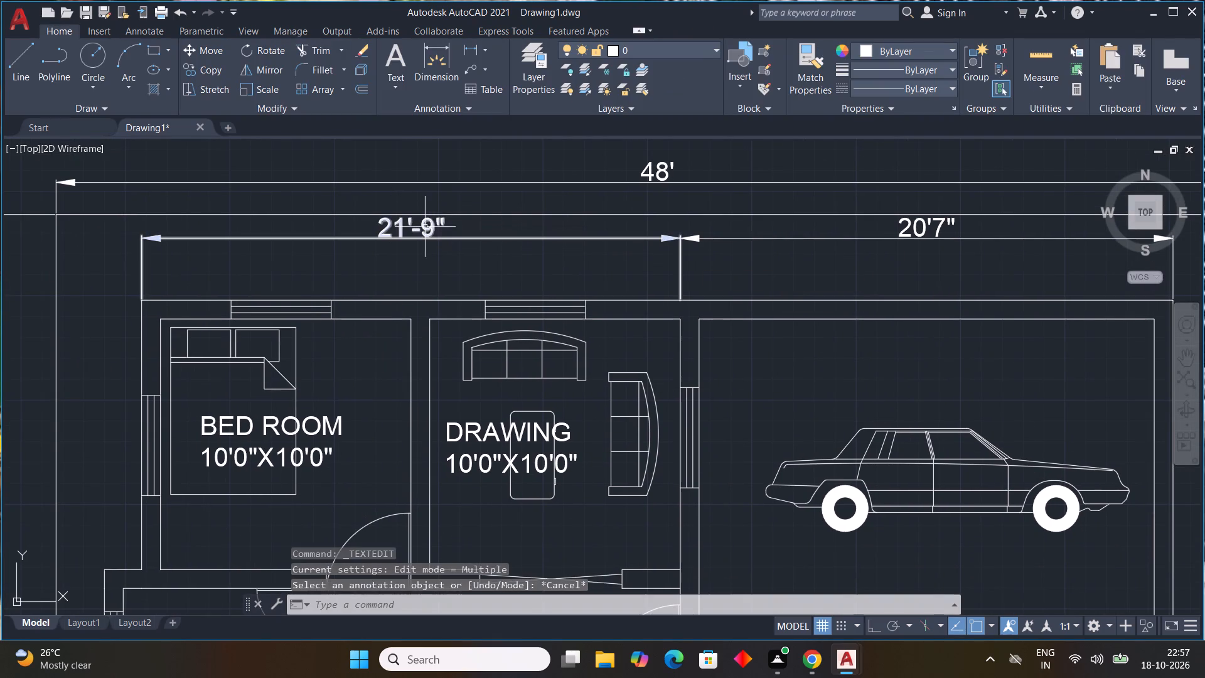
Override the text of the dimension north of the bedroom and drawing room with 20'7".
{"action": "double_click", "coordinate": [425, 227]}
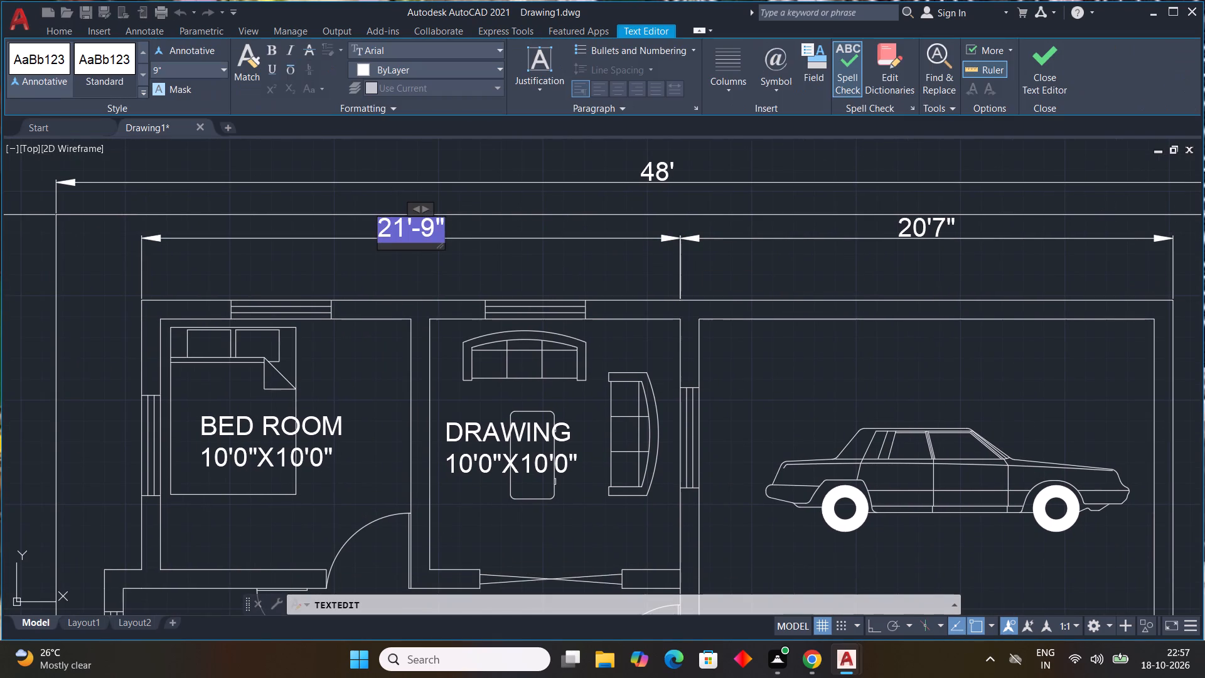
{"action": "key", "text": "Delete"}
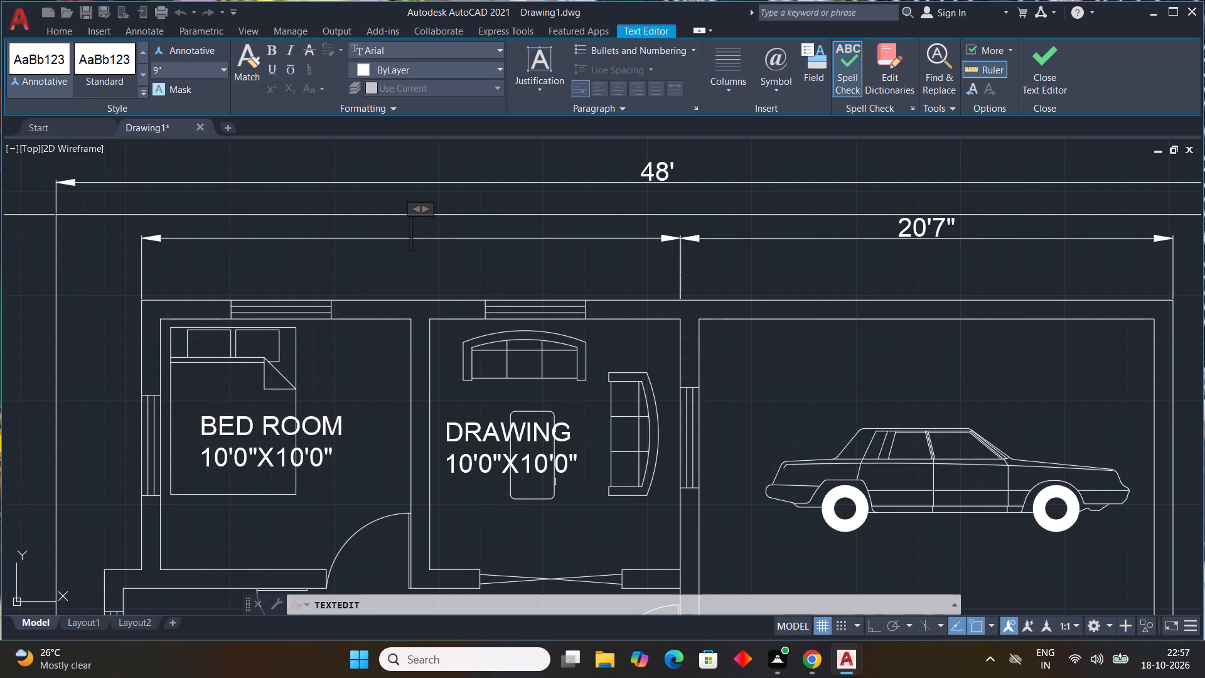
{"action": "type", "text": "20'"}
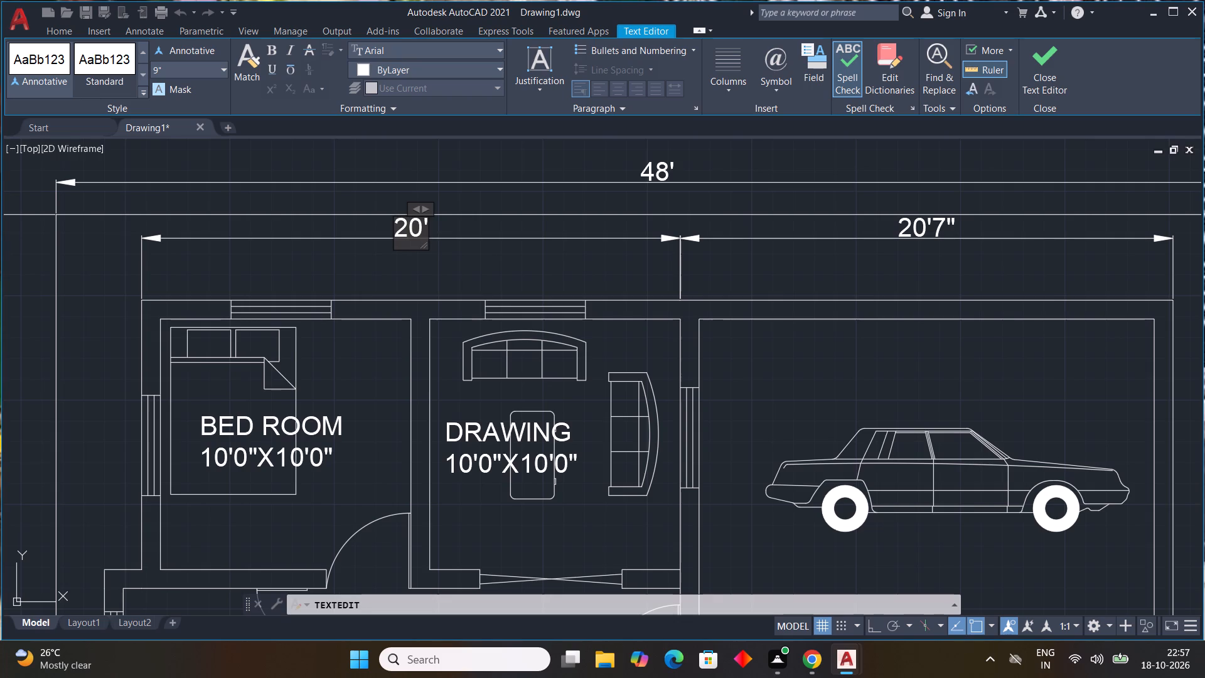
{"action": "key", "text": "7"}
{"action": "key", "text": "shift+quotedbl"}
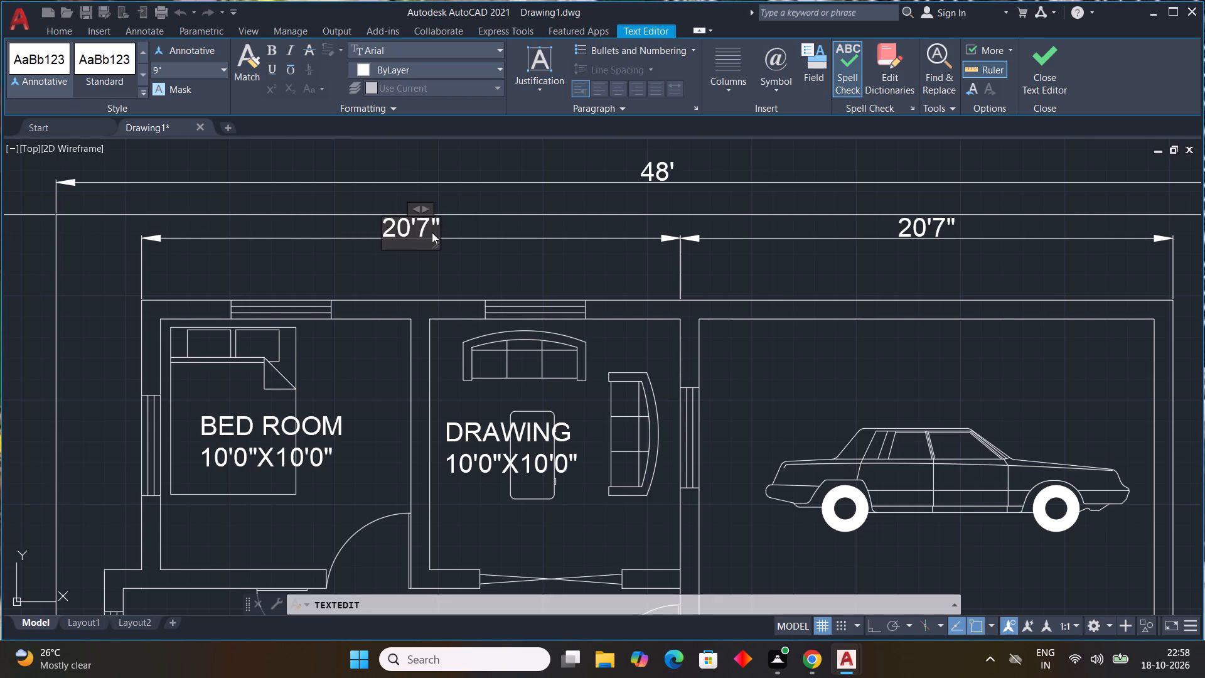
{"action": "left_click", "coordinate": [477, 274]}
{"action": "scroll", "coordinate": [571, 338], "scroll_direction": "down", "scroll_amount": 1}
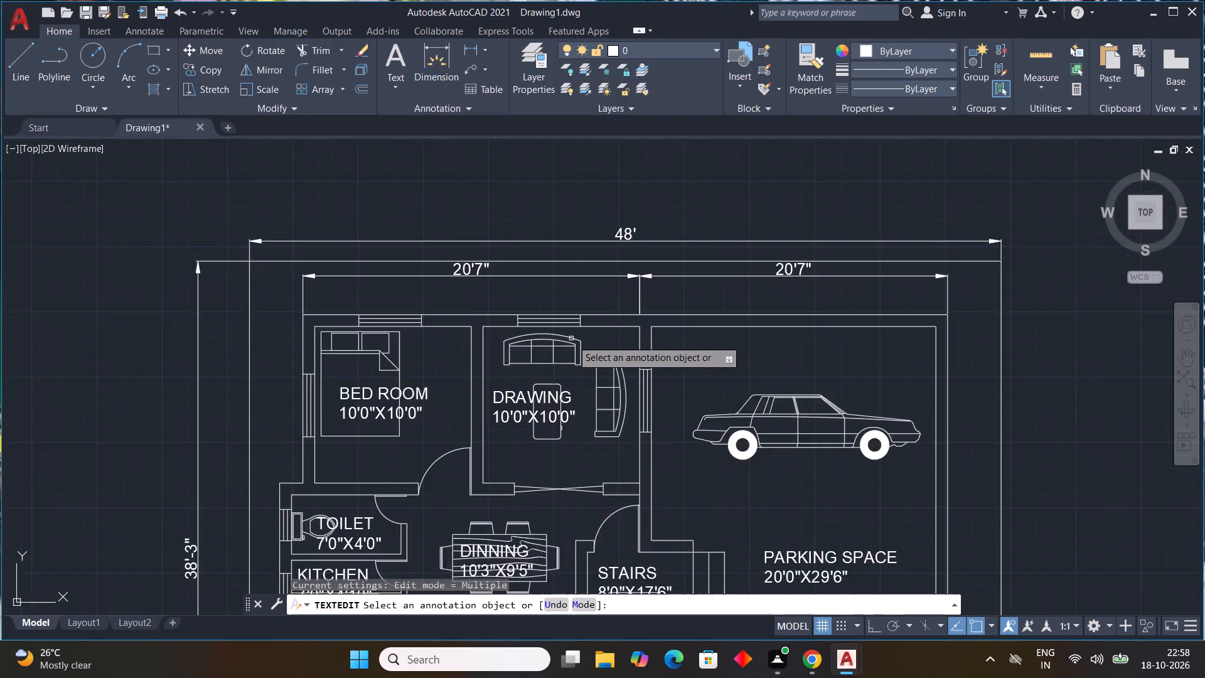
{"action": "scroll", "coordinate": [572, 340], "scroll_direction": "down", "scroll_amount": 2}
{"action": "key", "text": "Escape"}
{"action": "key", "text": "Escape"}
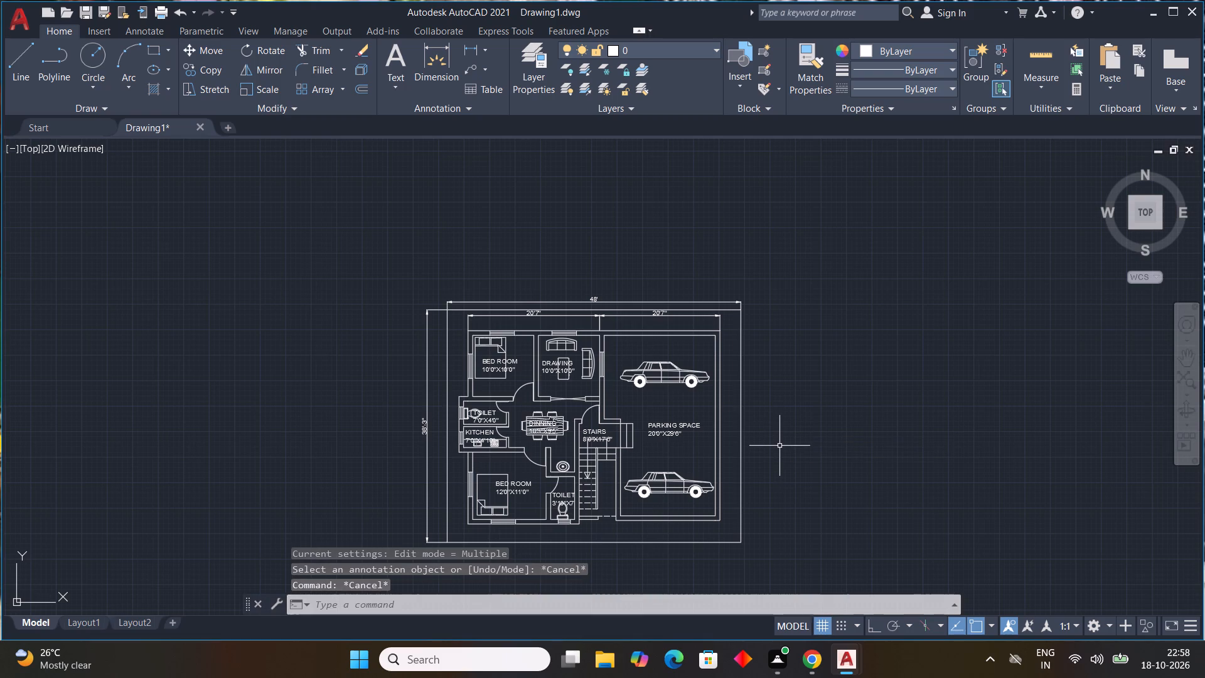
Review the whole floor plan, including its south side, room labels and outer dimensions.
{"action": "scroll", "coordinate": [769, 467], "scroll_direction": "down", "scroll_amount": 1}
{"action": "scroll", "coordinate": [691, 510], "scroll_direction": "up", "scroll_amount": 1}
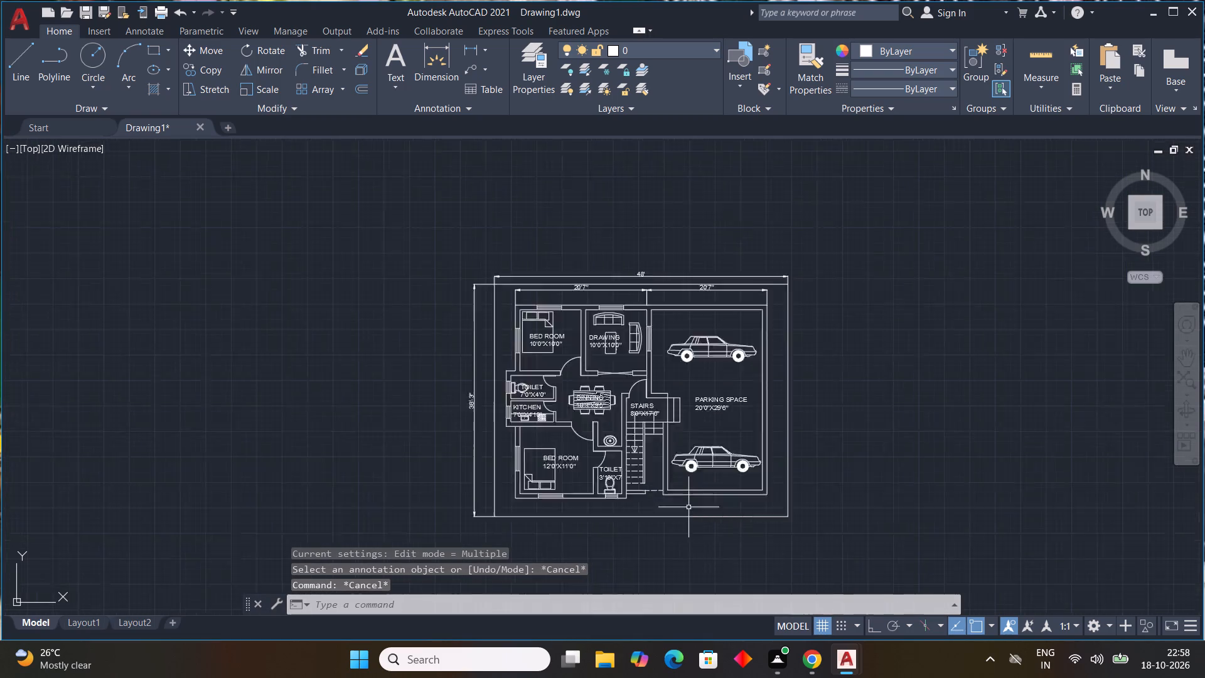
{"action": "scroll", "coordinate": [688, 507], "scroll_direction": "up", "scroll_amount": 2}
{"action": "middle_click_drag", "start_coordinate": [667, 436], "coordinate": [618, 291]}
{"action": "scroll", "coordinate": [655, 381], "scroll_direction": "down", "scroll_amount": 1}
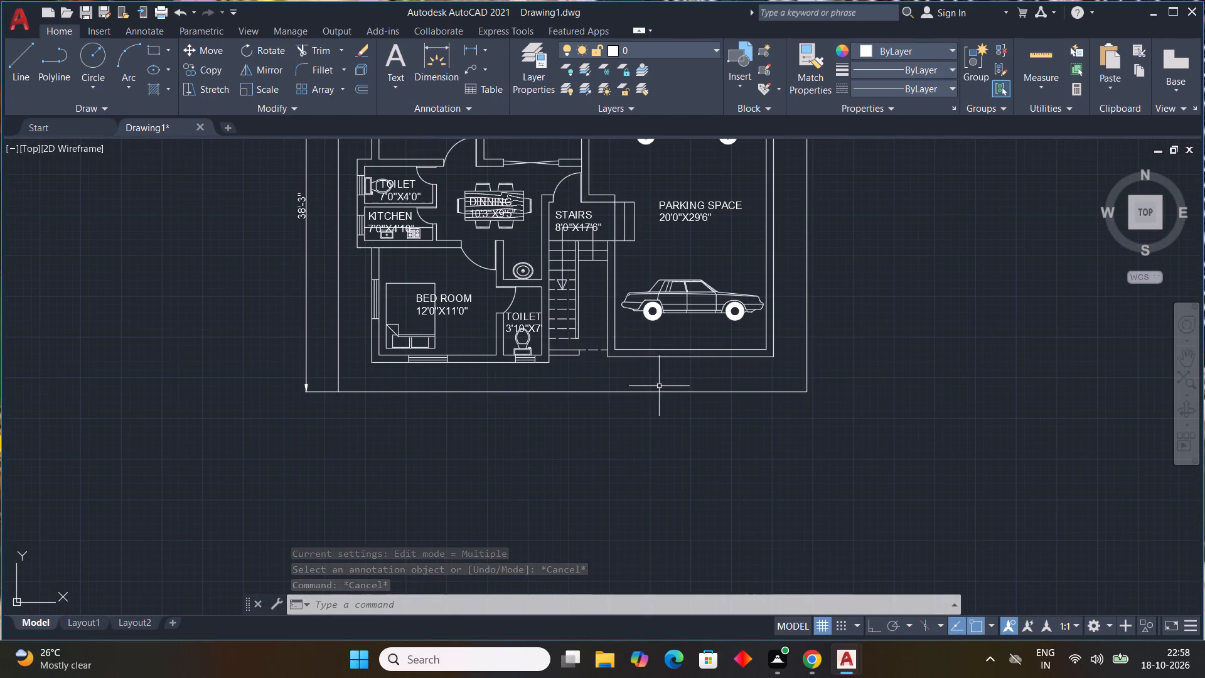
{"action": "scroll", "coordinate": [693, 384], "scroll_direction": "down", "scroll_amount": 3}
{"action": "scroll", "coordinate": [727, 400], "scroll_direction": "up", "scroll_amount": 3}
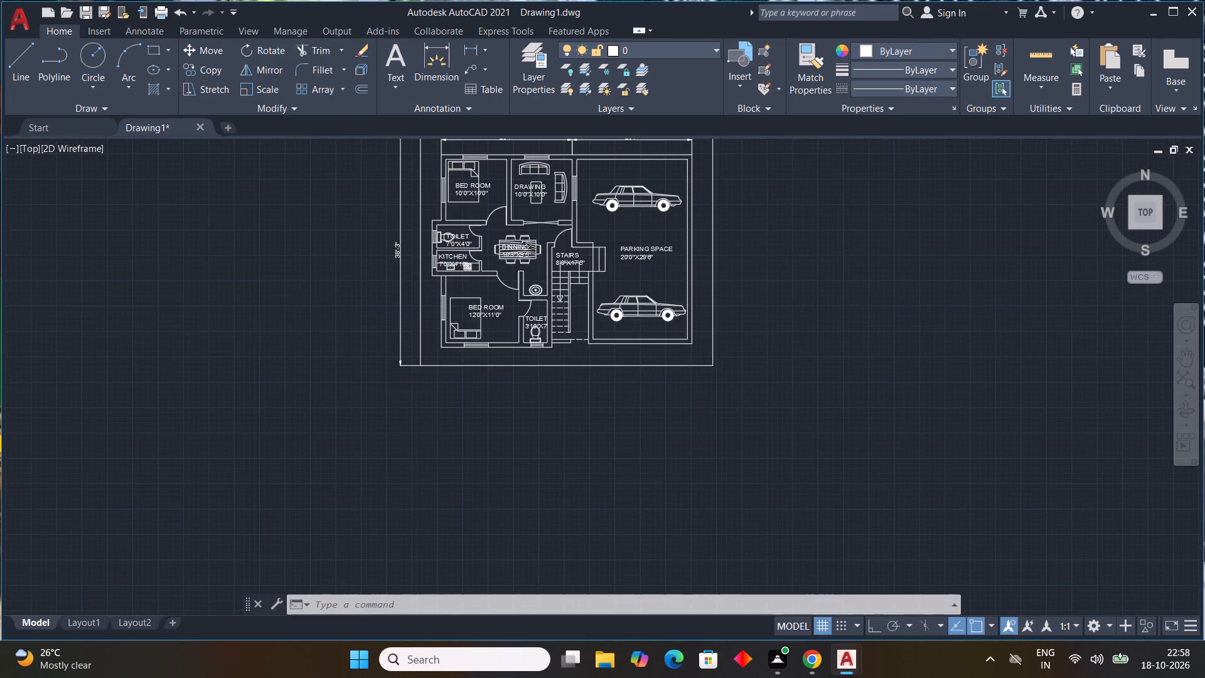
{"action": "scroll", "coordinate": [731, 400], "scroll_direction": "down", "scroll_amount": 1}
{"action": "scroll", "coordinate": [738, 454], "scroll_direction": "down", "scroll_amount": 1}
{"action": "middle_click_drag", "start_coordinate": [738, 456], "coordinate": [738, 493]}
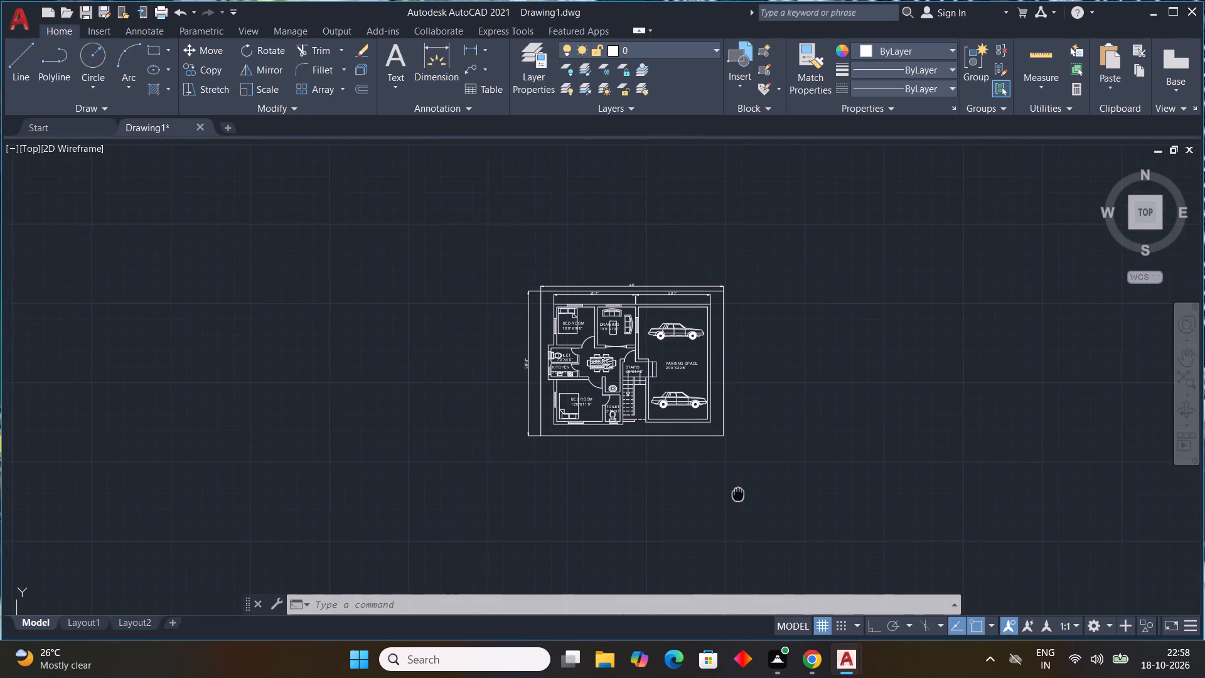
{"action": "middle_click_drag", "start_coordinate": [738, 493], "coordinate": [700, 467]}
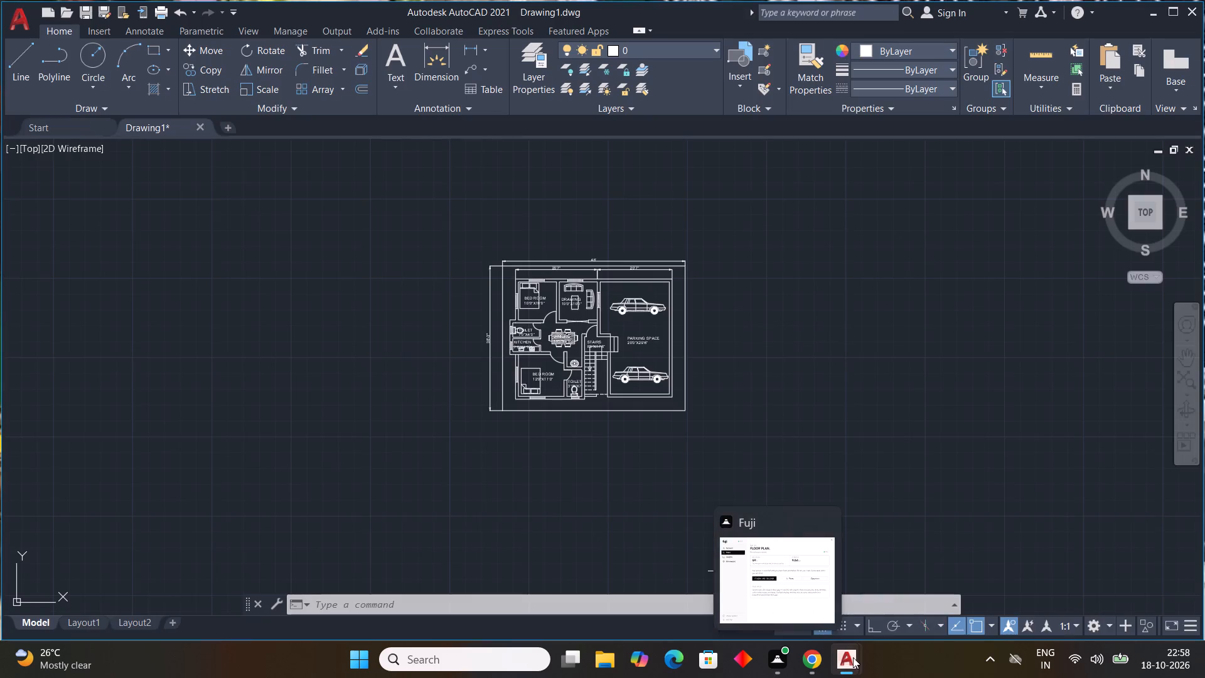
{"action": "left_click", "coordinate": [1119, 595]}
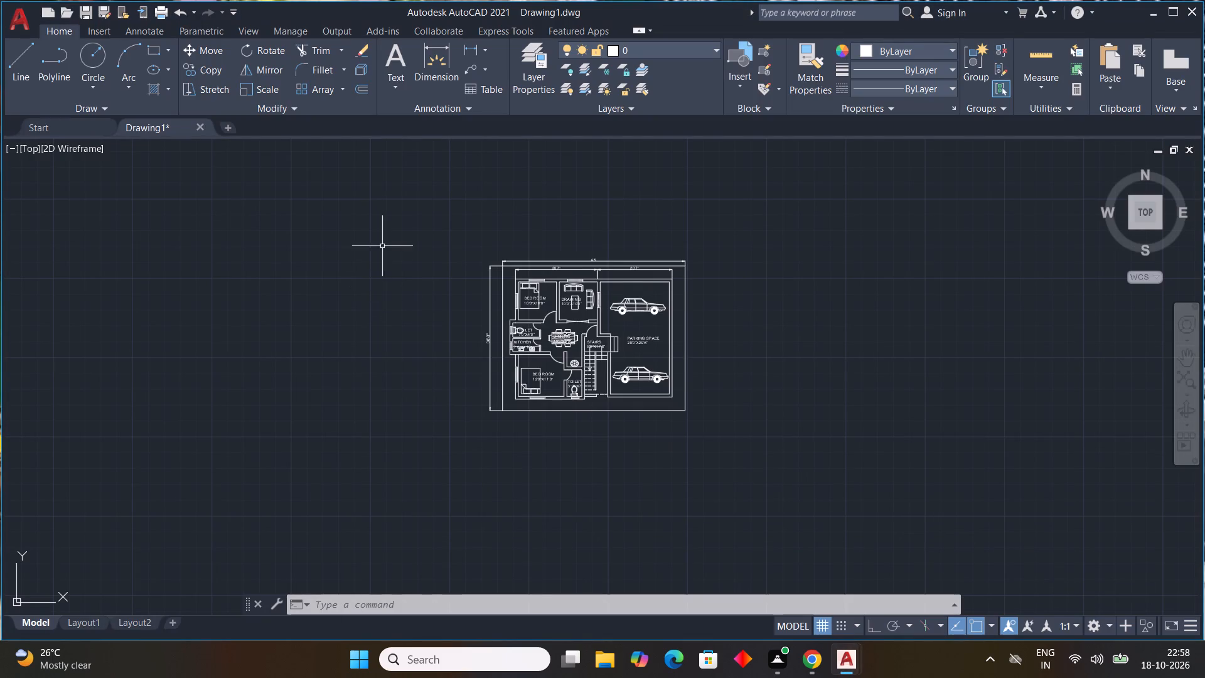
{"action": "scroll", "coordinate": [426, 256], "scroll_direction": "up", "scroll_amount": 1}
{"action": "left_click", "coordinate": [425, 257]}
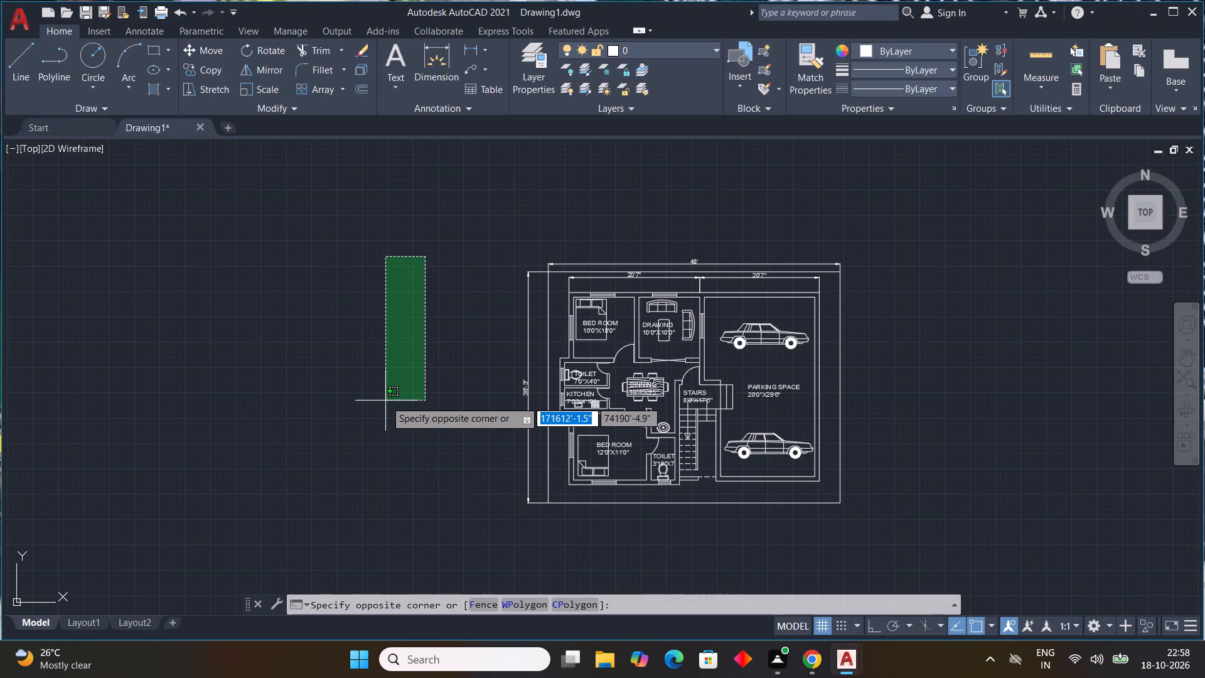
{"action": "key", "text": "Escape"}
{"action": "key", "text": "Escape"}
Save the drawing in the Documents folder under the file name TASK 48.
{"action": "key", "text": "ctrl+s"}
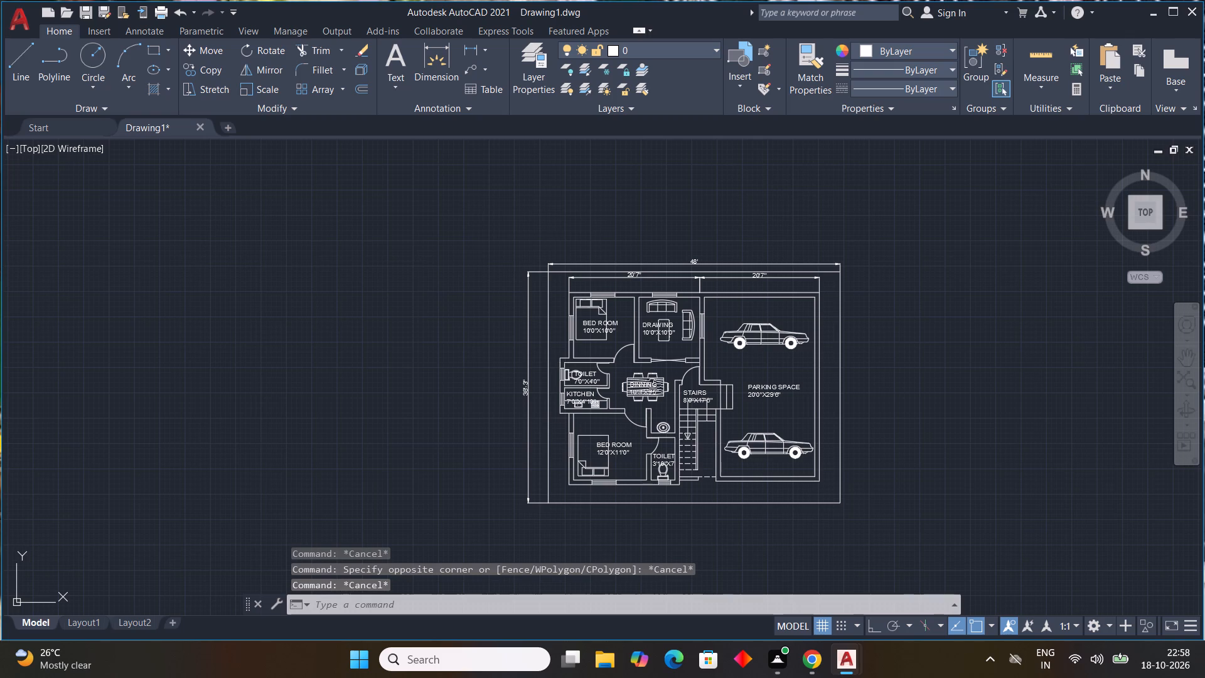
{"action": "left_click_drag", "start_coordinate": [574, 475], "coordinate": [573, 475]}
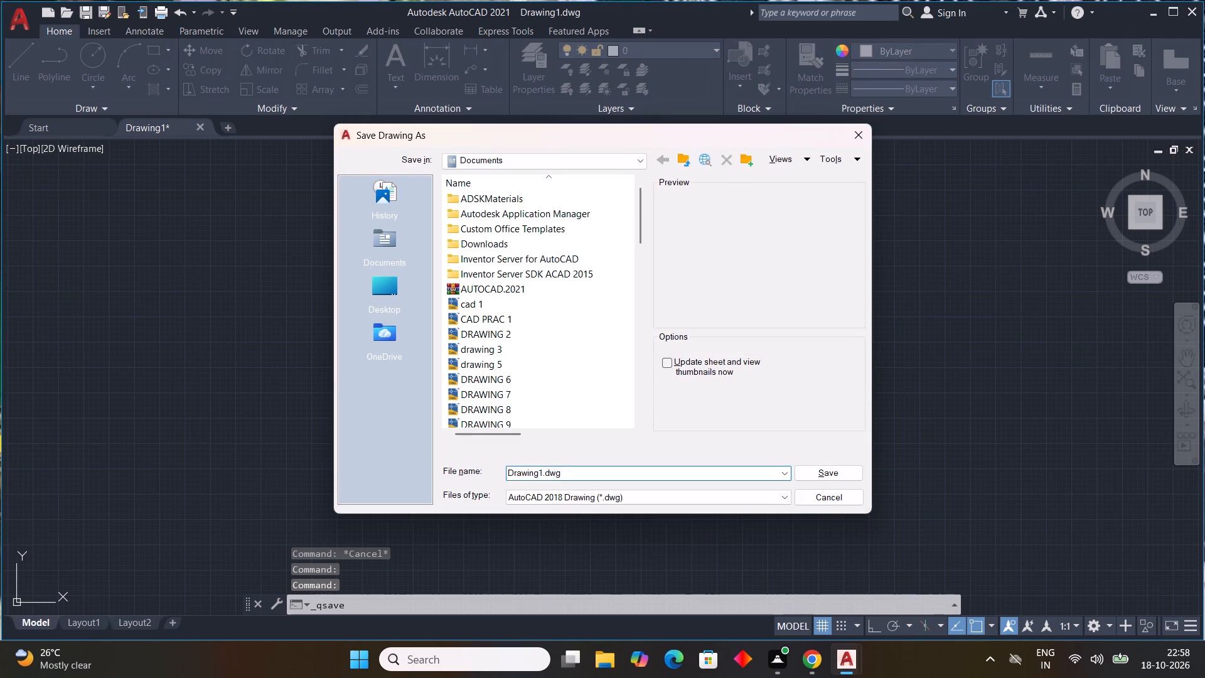
{"action": "left_click_drag", "start_coordinate": [573, 475], "coordinate": [380, 487]}
{"action": "type", "text": "TASK"}
{"action": "key", "text": "space"}
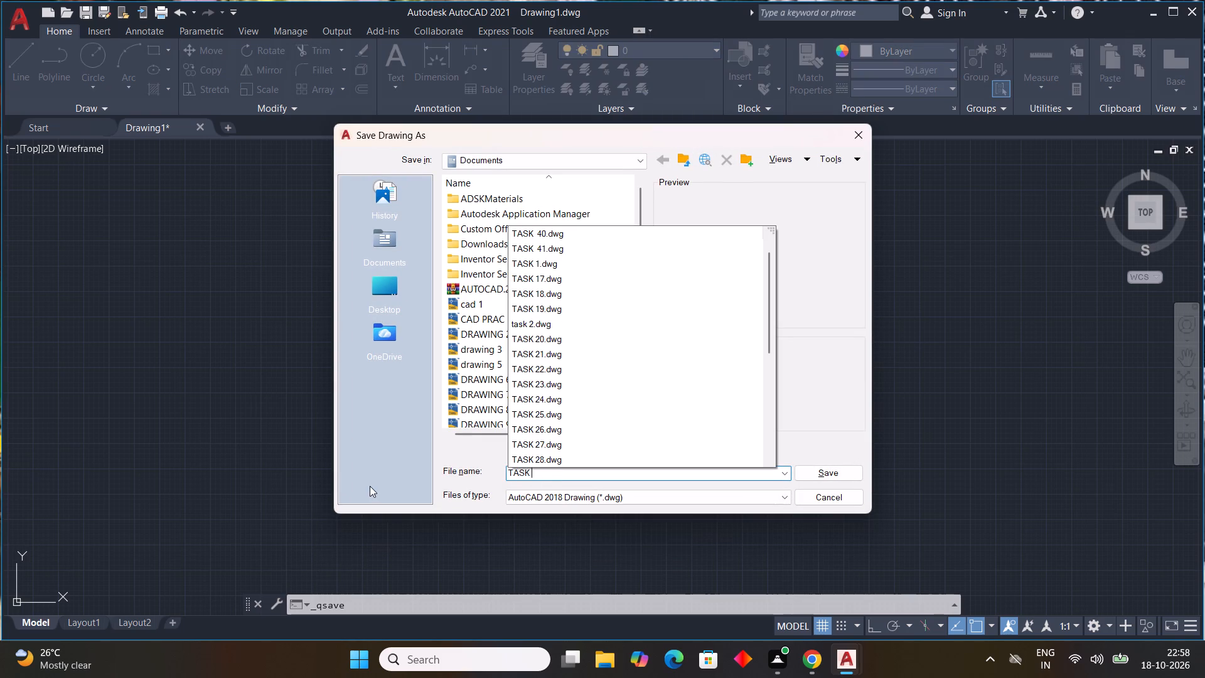
{"action": "scroll", "coordinate": [597, 368], "scroll_direction": "down", "scroll_amount": 5}
{"action": "scroll", "coordinate": [602, 431], "scroll_direction": "down", "scroll_amount": 8}
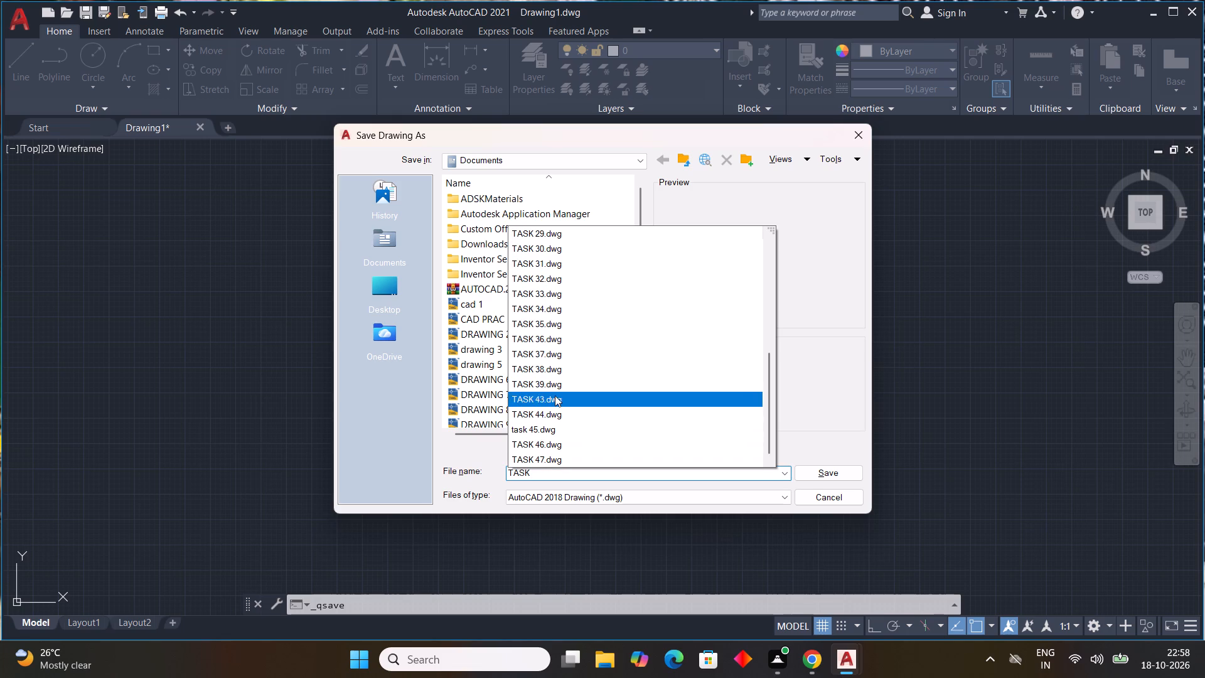
{"action": "scroll", "coordinate": [562, 297], "scroll_direction": "up", "scroll_amount": 5}
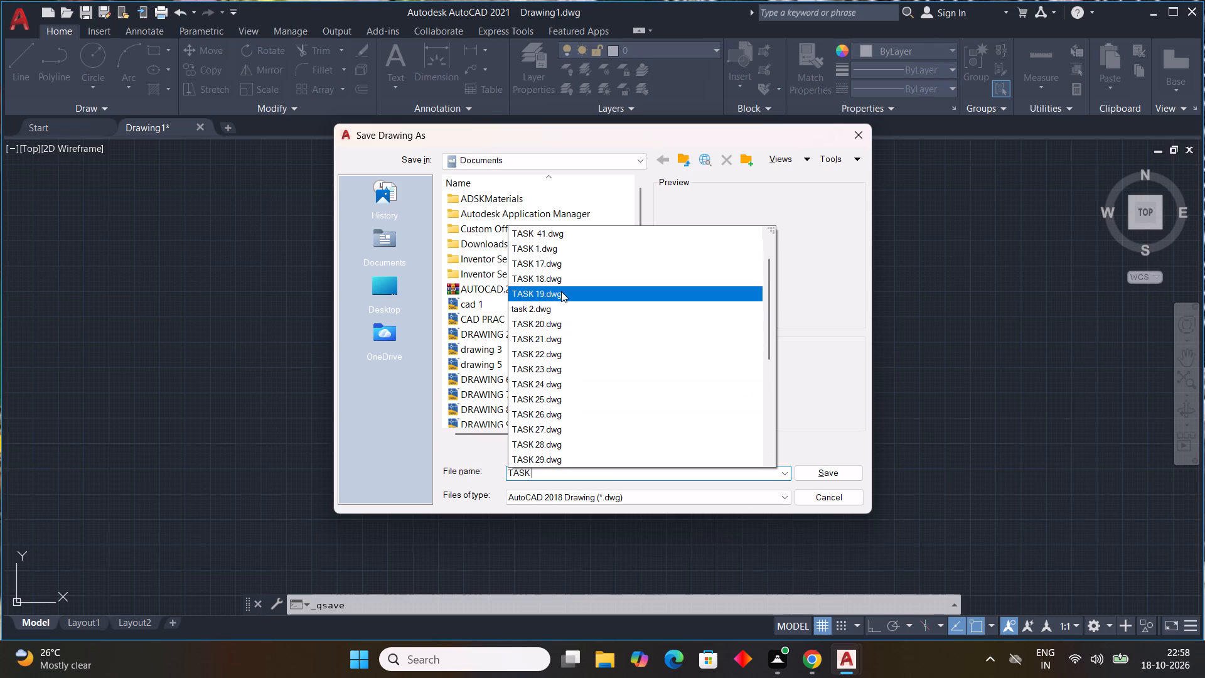
{"action": "scroll", "coordinate": [561, 290], "scroll_direction": "up", "scroll_amount": 10}
{"action": "scroll", "coordinate": [566, 255], "scroll_direction": "down", "scroll_amount": 5}
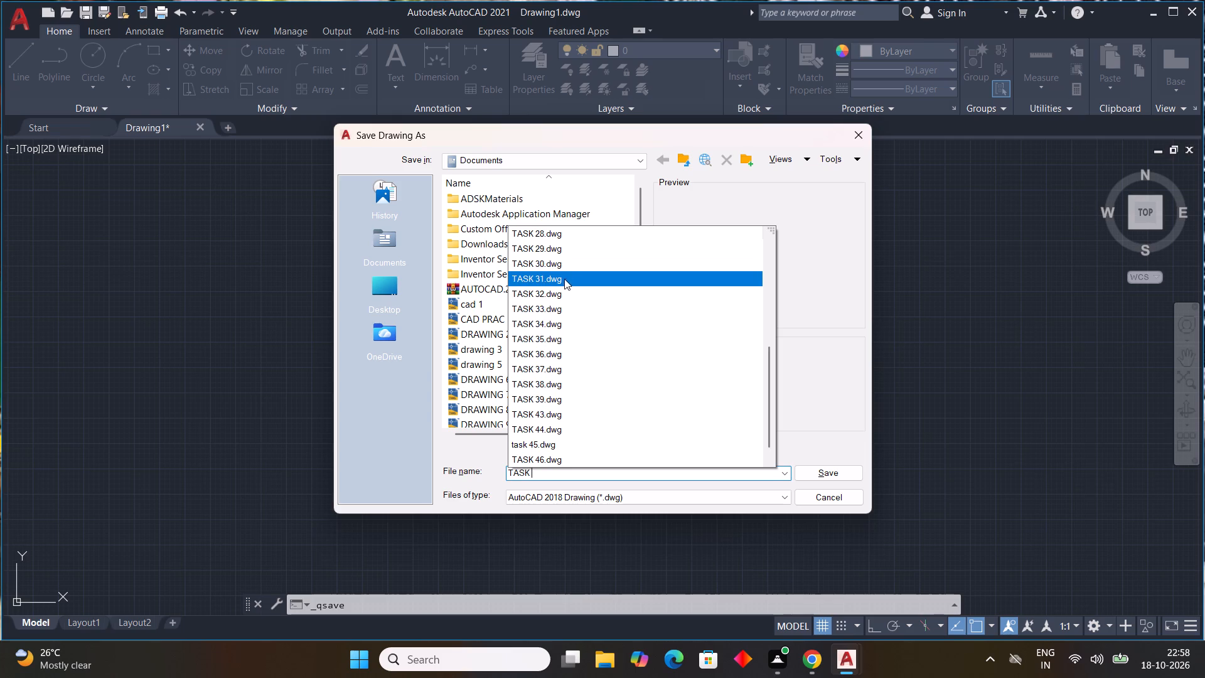
{"action": "scroll", "coordinate": [567, 291], "scroll_direction": "down", "scroll_amount": 4}
{"action": "scroll", "coordinate": [589, 365], "scroll_direction": "down", "scroll_amount": 5}
{"action": "scroll", "coordinate": [596, 423], "scroll_direction": "down", "scroll_amount": 8}
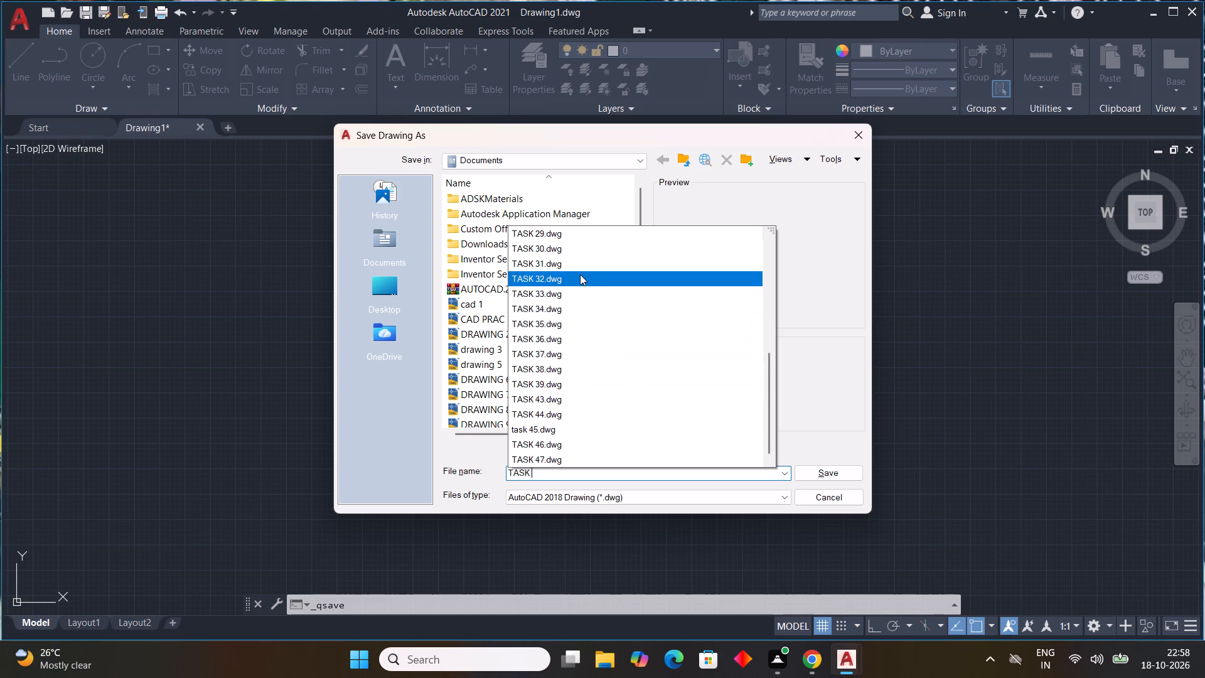
{"action": "scroll", "coordinate": [572, 264], "scroll_direction": "up", "scroll_amount": 13}
{"action": "scroll", "coordinate": [557, 280], "scroll_direction": "down", "scroll_amount": 1}
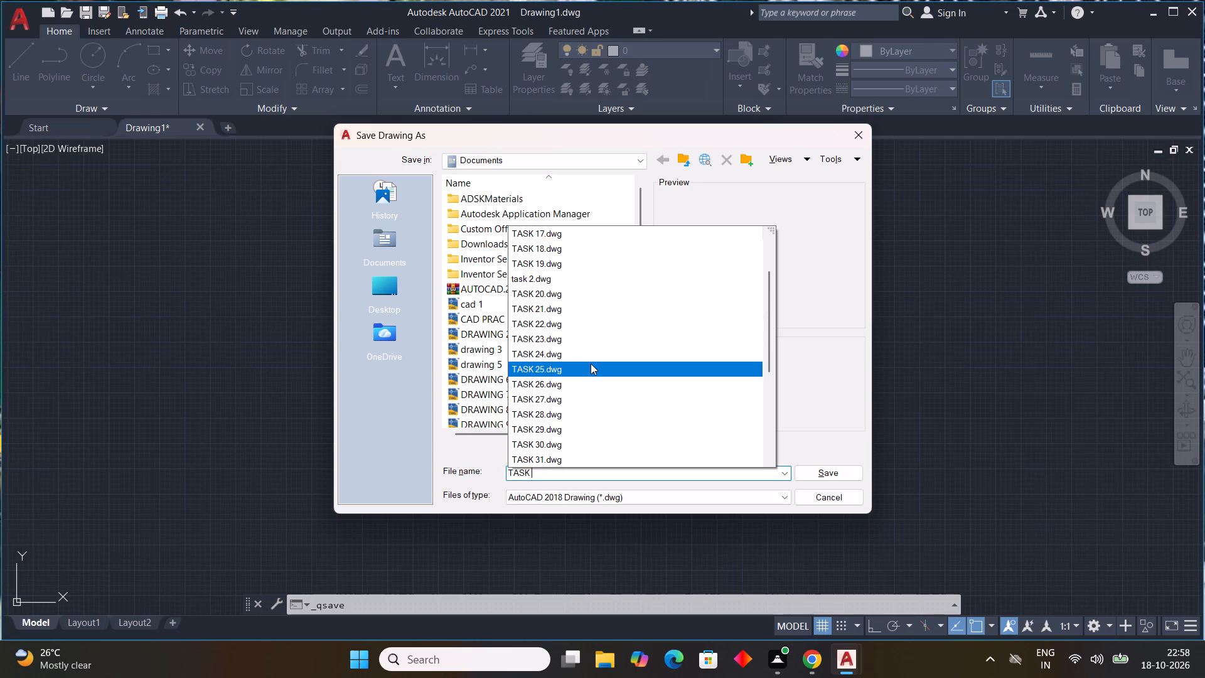
{"action": "key", "text": "4"}
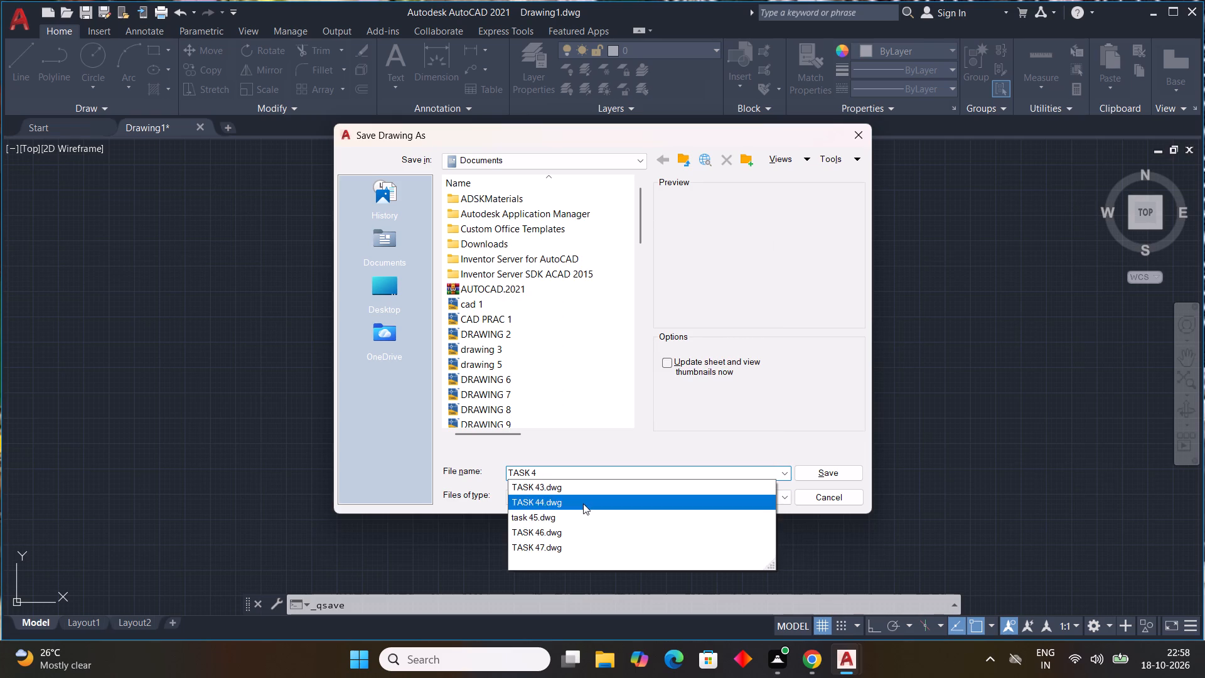
{"action": "key", "text": "8"}
{"action": "left_click", "coordinate": [841, 465]}
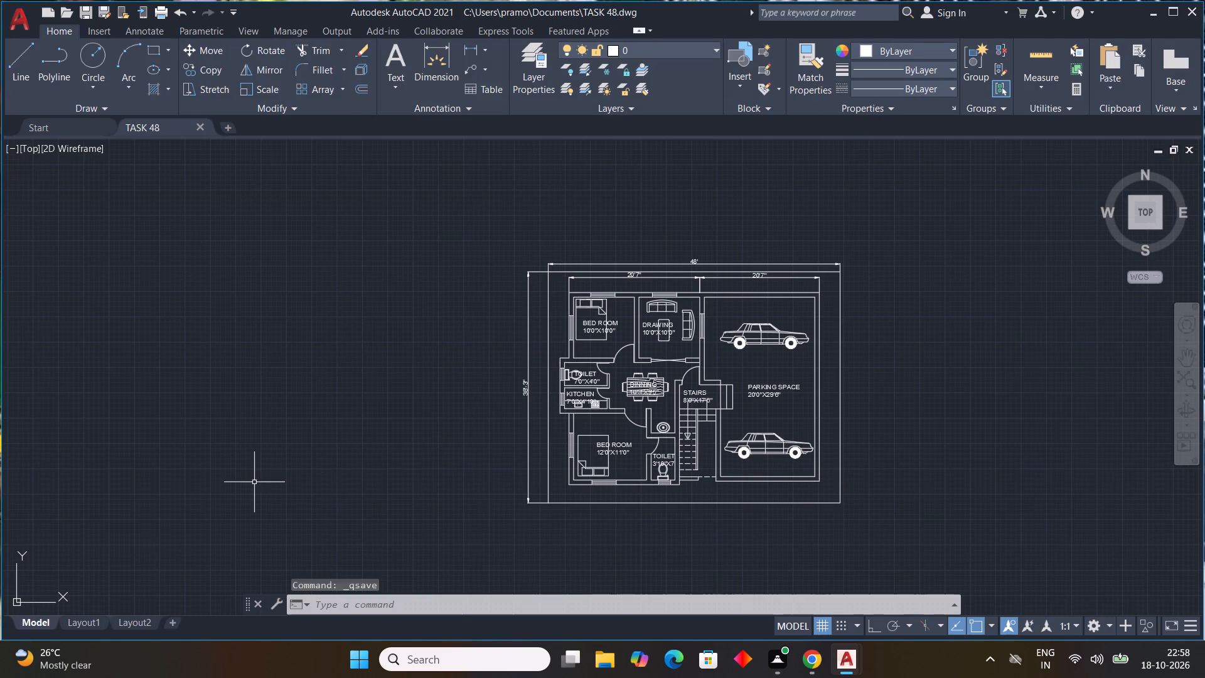
Save the drawing again with Save As under the name TASK 48, replacing the existing file.
{"action": "left_click", "coordinate": [13, 27]}
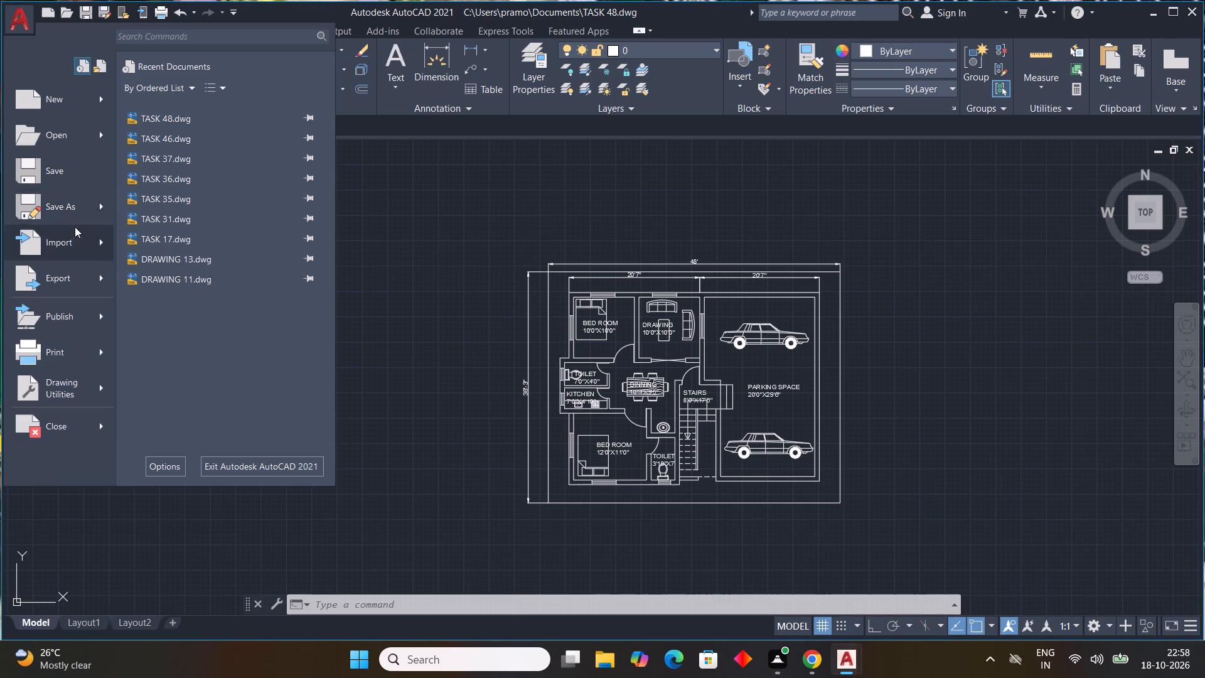
{"action": "left_click", "coordinate": [63, 212]}
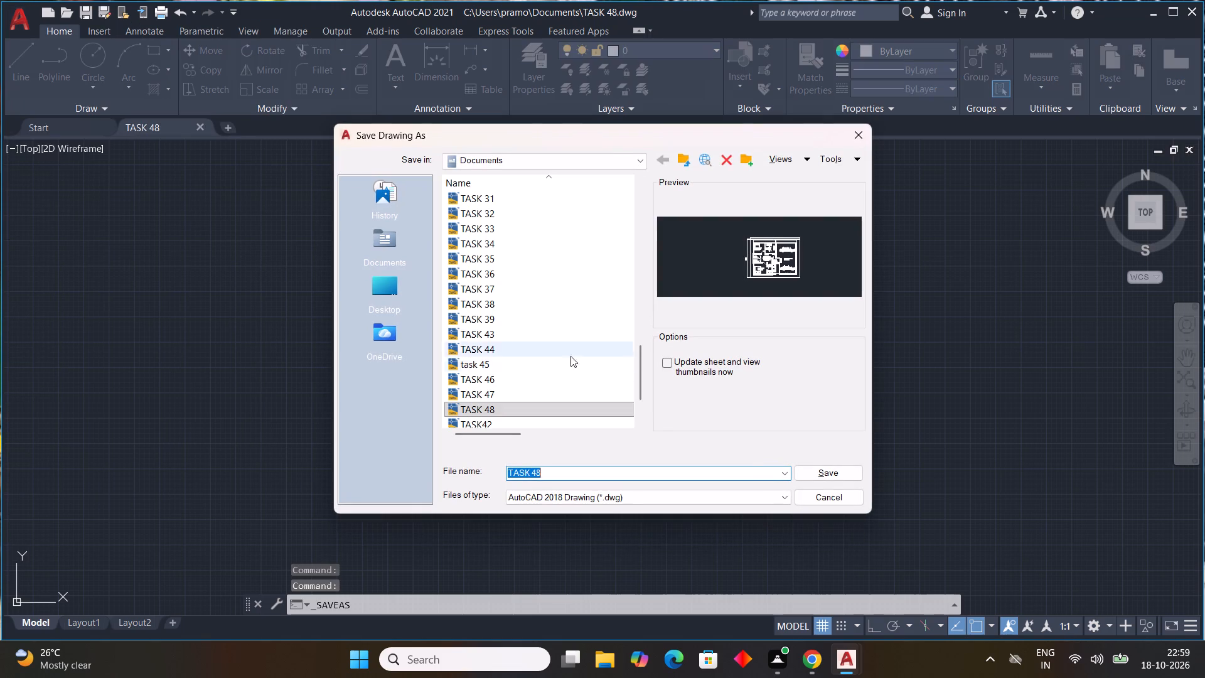
{"action": "left_click", "coordinate": [815, 478]}
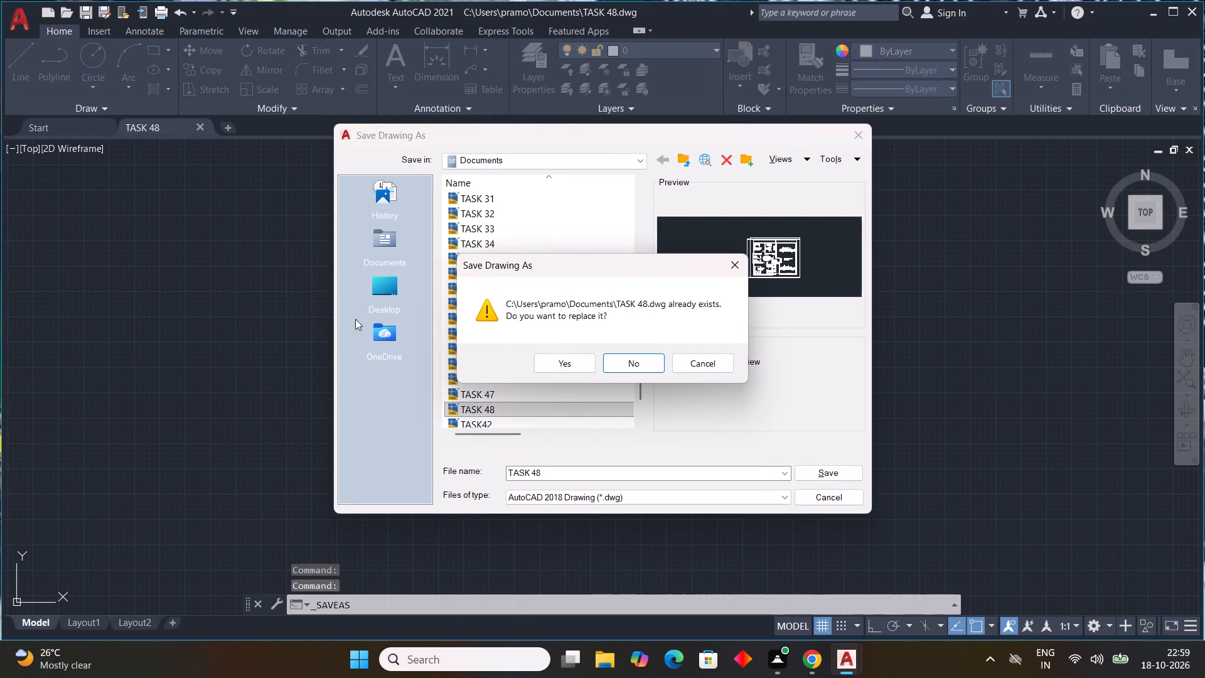
{"action": "left_click", "coordinate": [574, 362]}
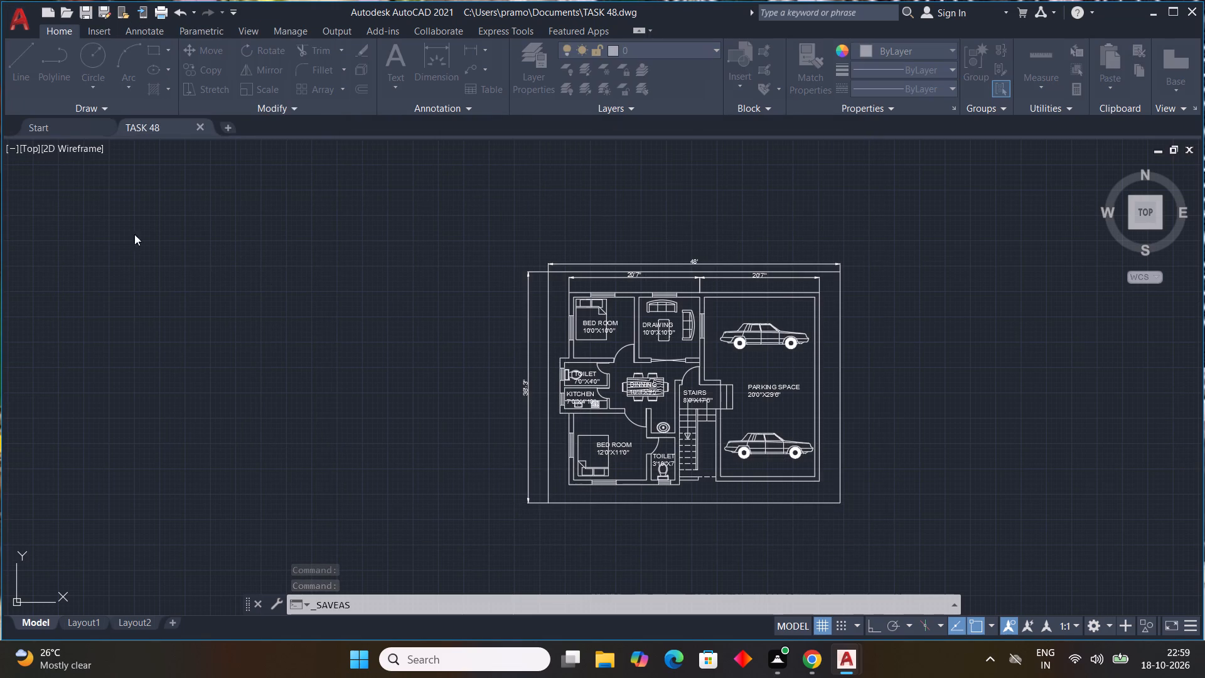
Set up a plot with AutoCAD PDF (High Quality Print).pc3, using a window around the whole dimensioned floor plan as plot area.
{"action": "left_click", "coordinate": [21, 30]}
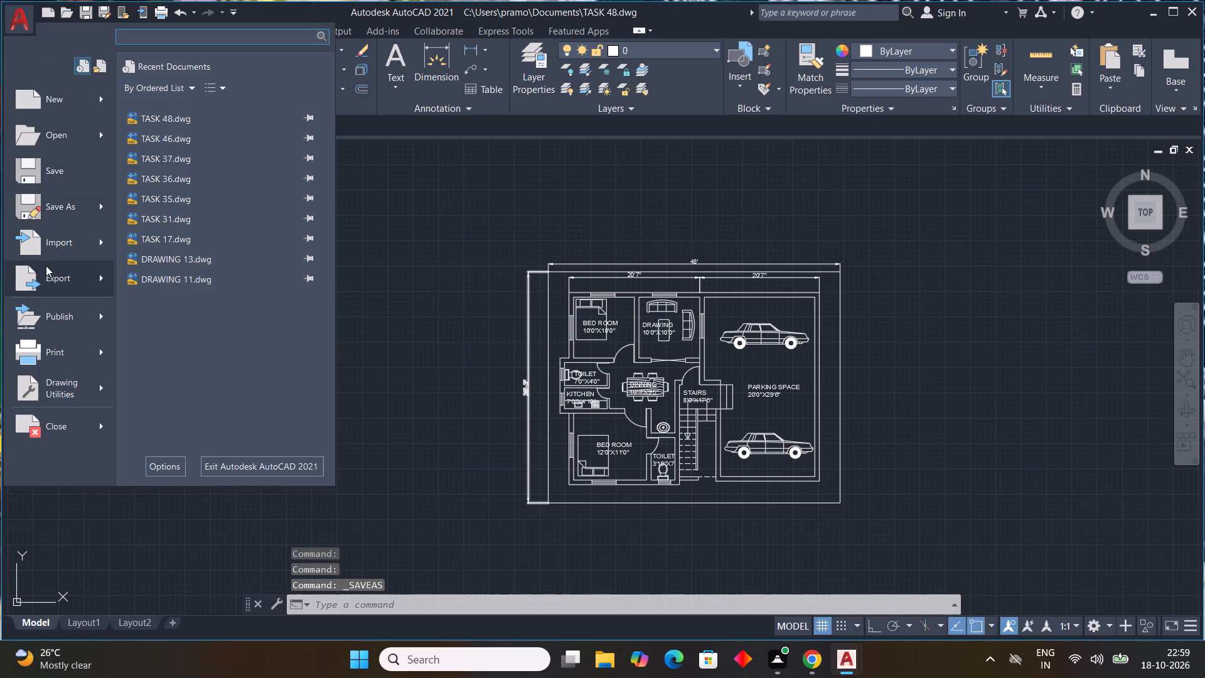
{"action": "left_click", "coordinate": [56, 345]}
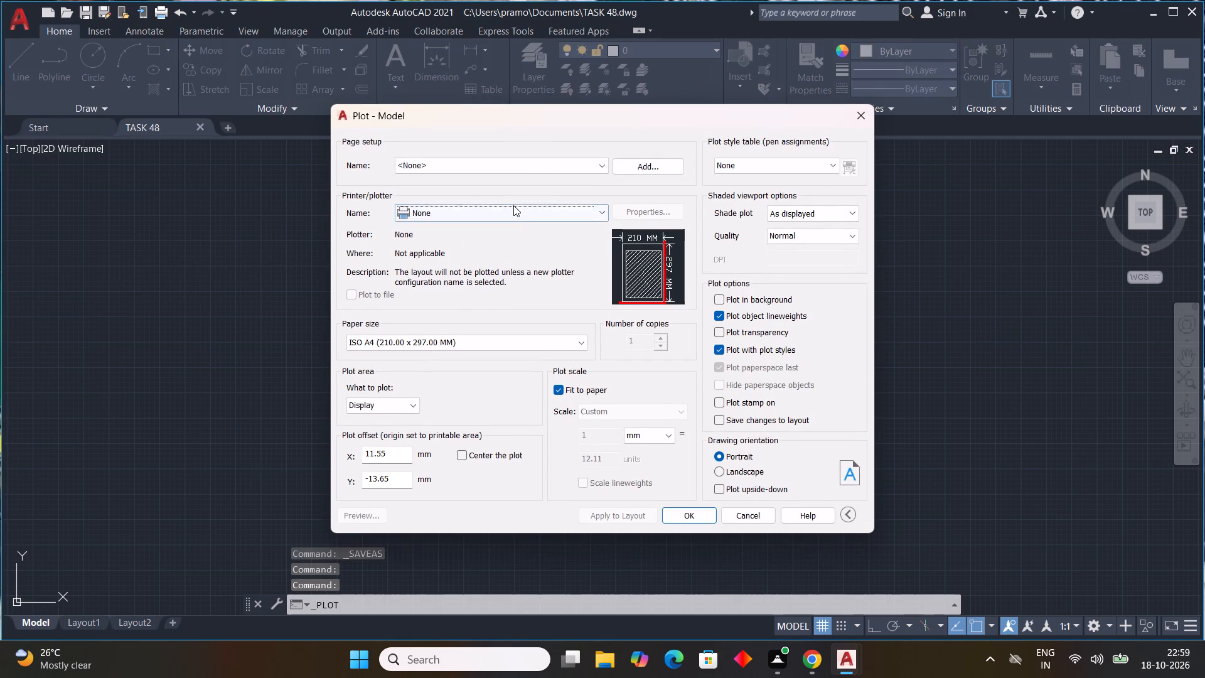
{"action": "left_click", "coordinate": [517, 209]}
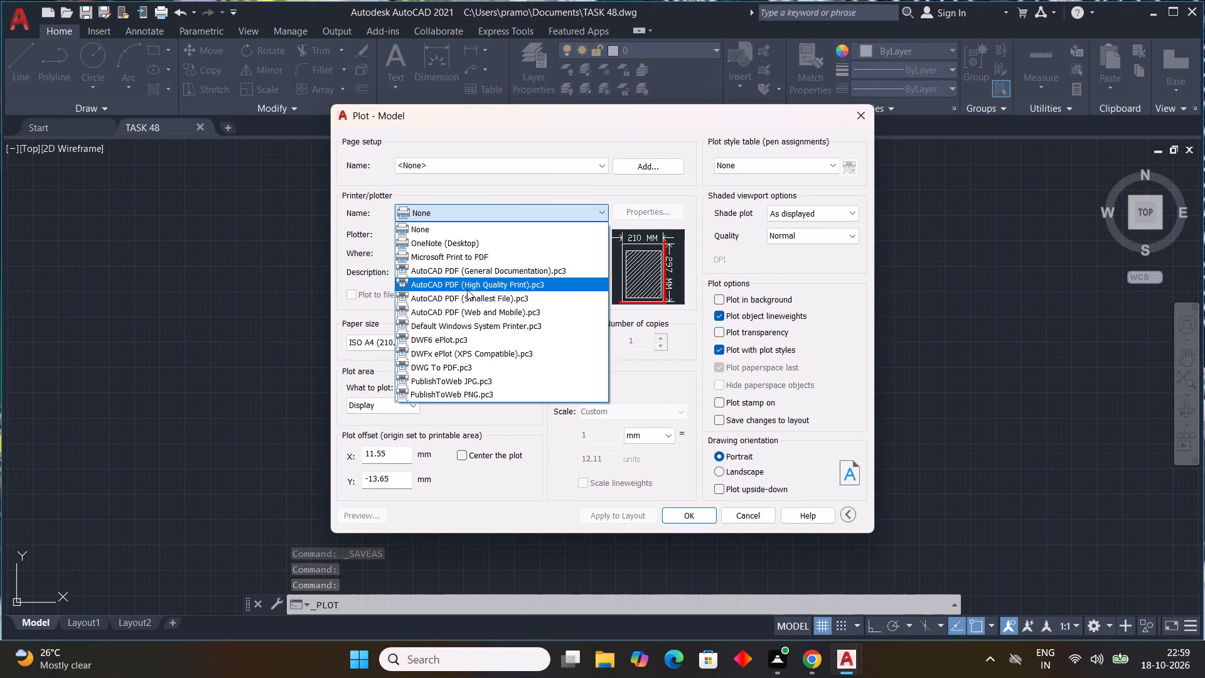
{"action": "left_click", "coordinate": [467, 289]}
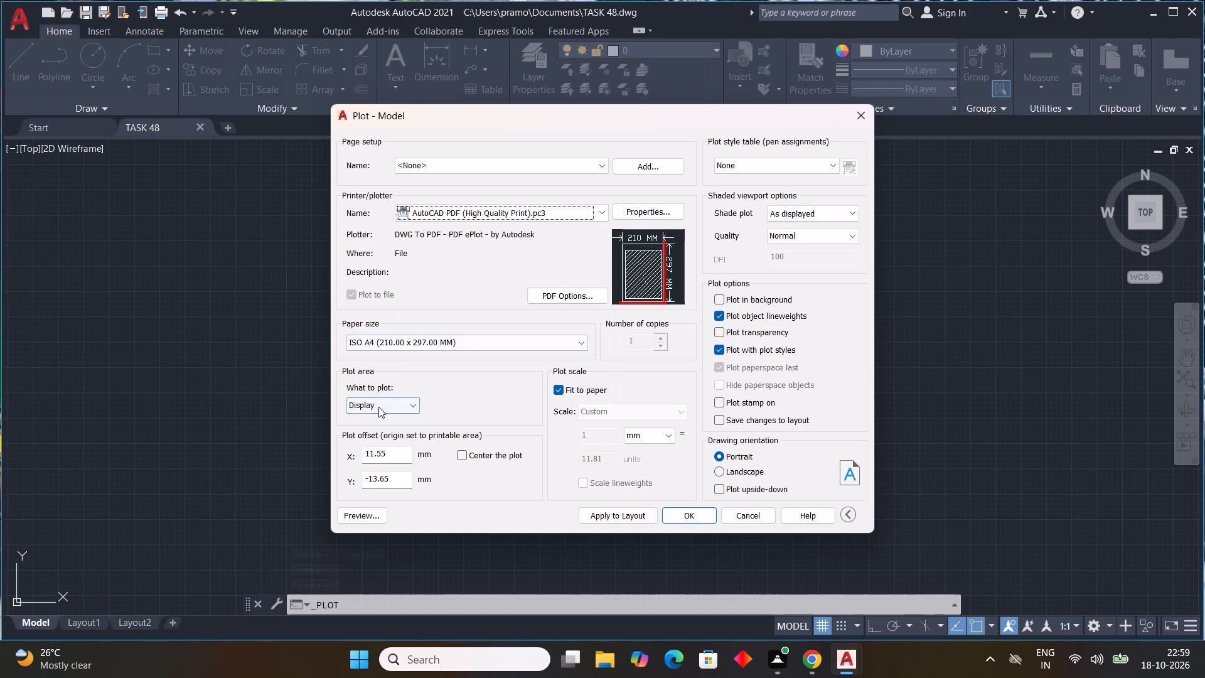
{"action": "left_click", "coordinate": [379, 405]}
{"action": "left_click", "coordinate": [382, 446]}
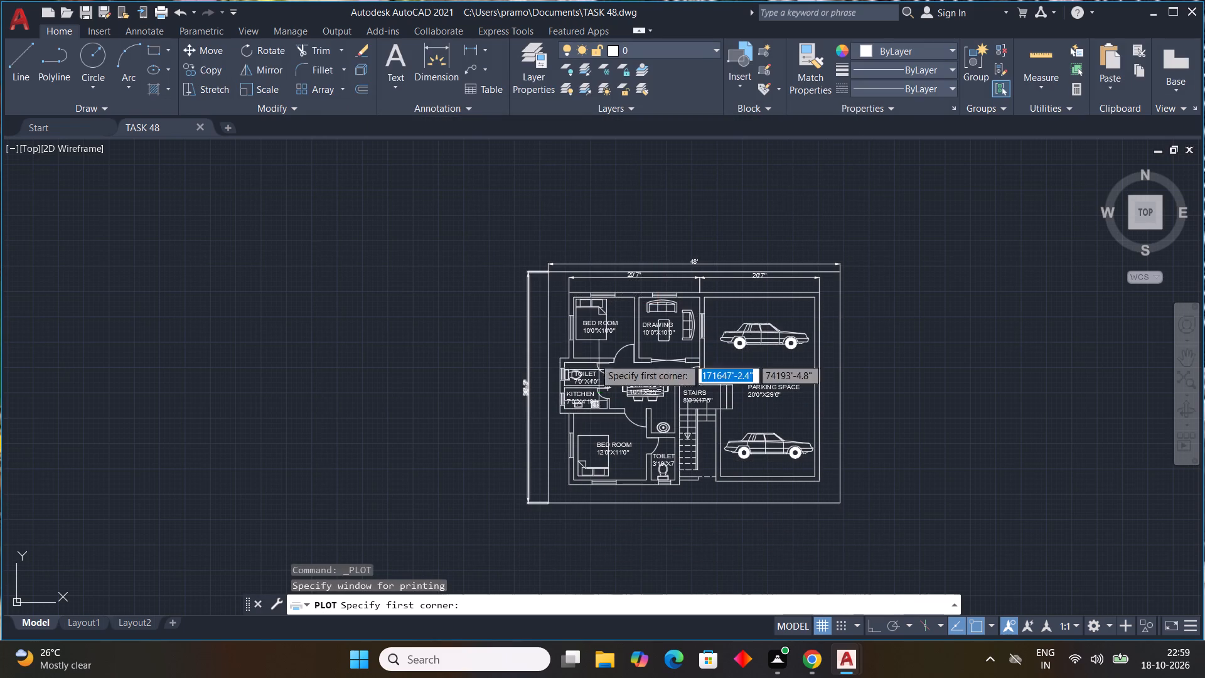
{"action": "left_click", "coordinate": [462, 228]}
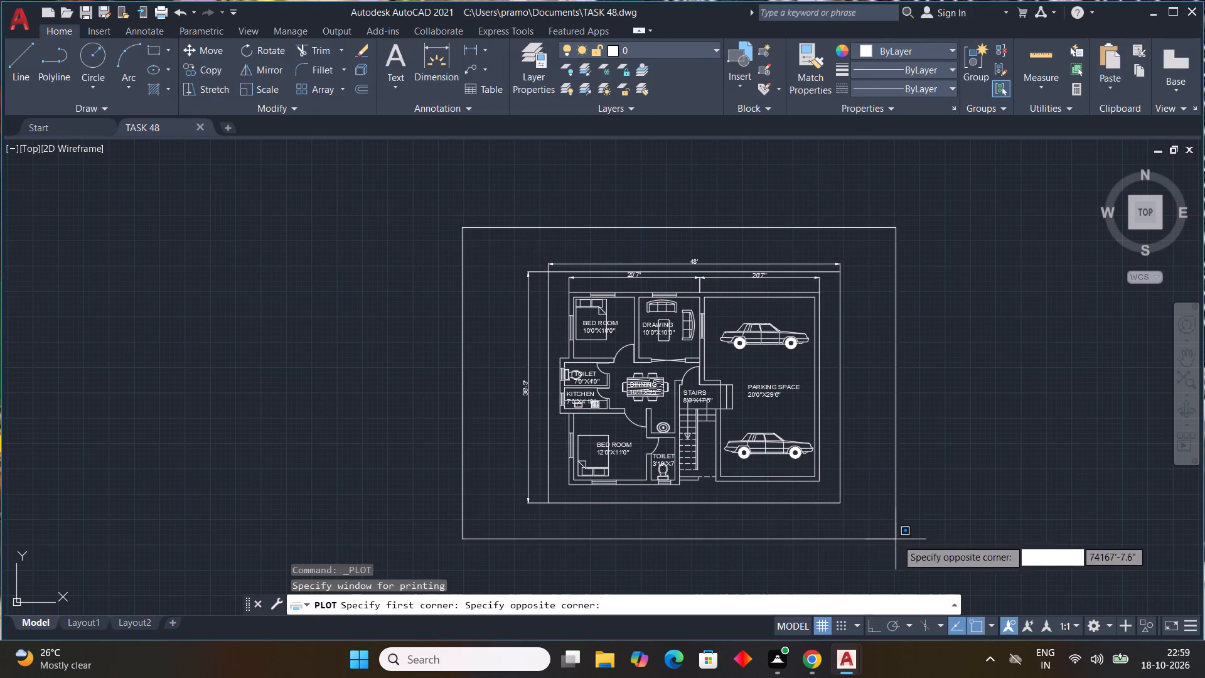
{"action": "left_click", "coordinate": [897, 539]}
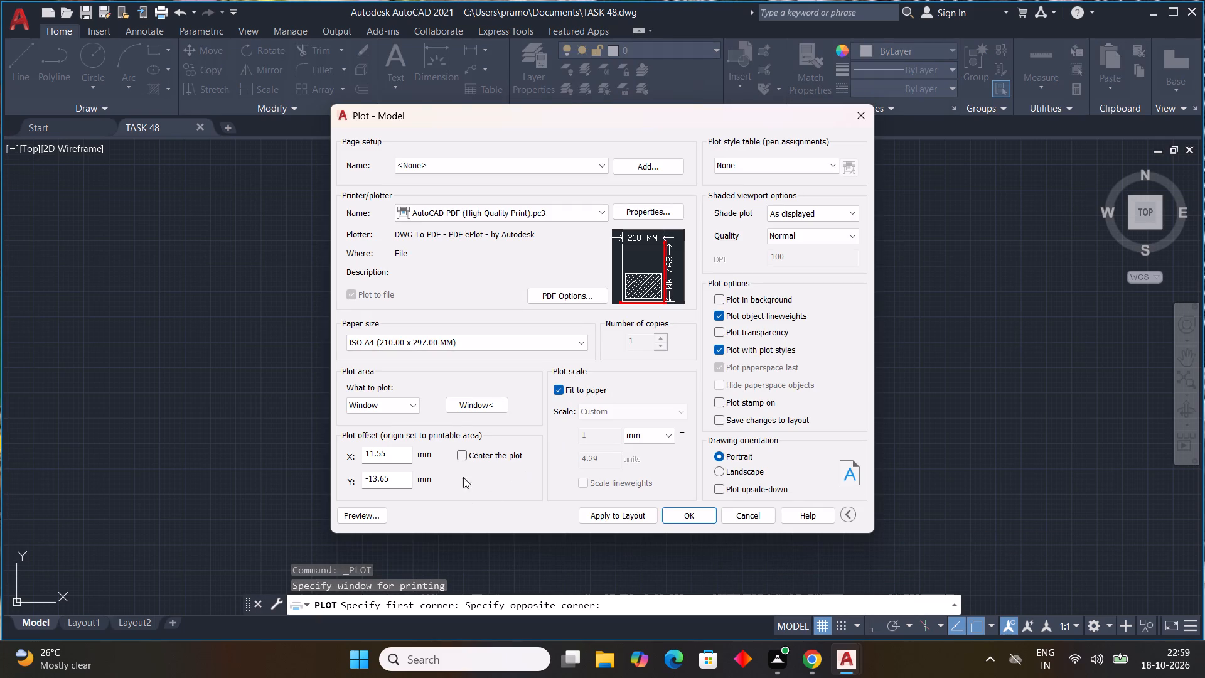
Center the plot, set its scale units to inches, apply the settings to the layout and plot to TASK 48-Model.pdf in Documents.
{"action": "left_click", "coordinate": [461, 458]}
{"action": "left_click", "coordinate": [655, 438]}
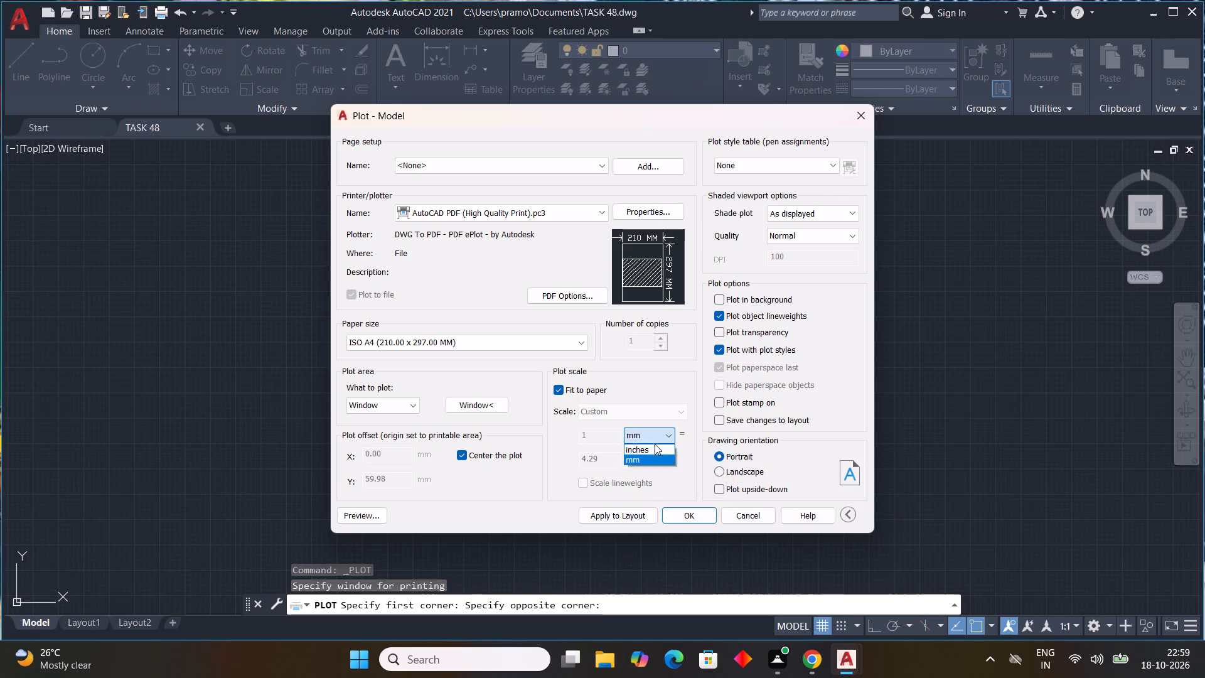
{"action": "left_click", "coordinate": [656, 449]}
{"action": "left_click", "coordinate": [638, 519]}
{"action": "left_click", "coordinate": [686, 515]}
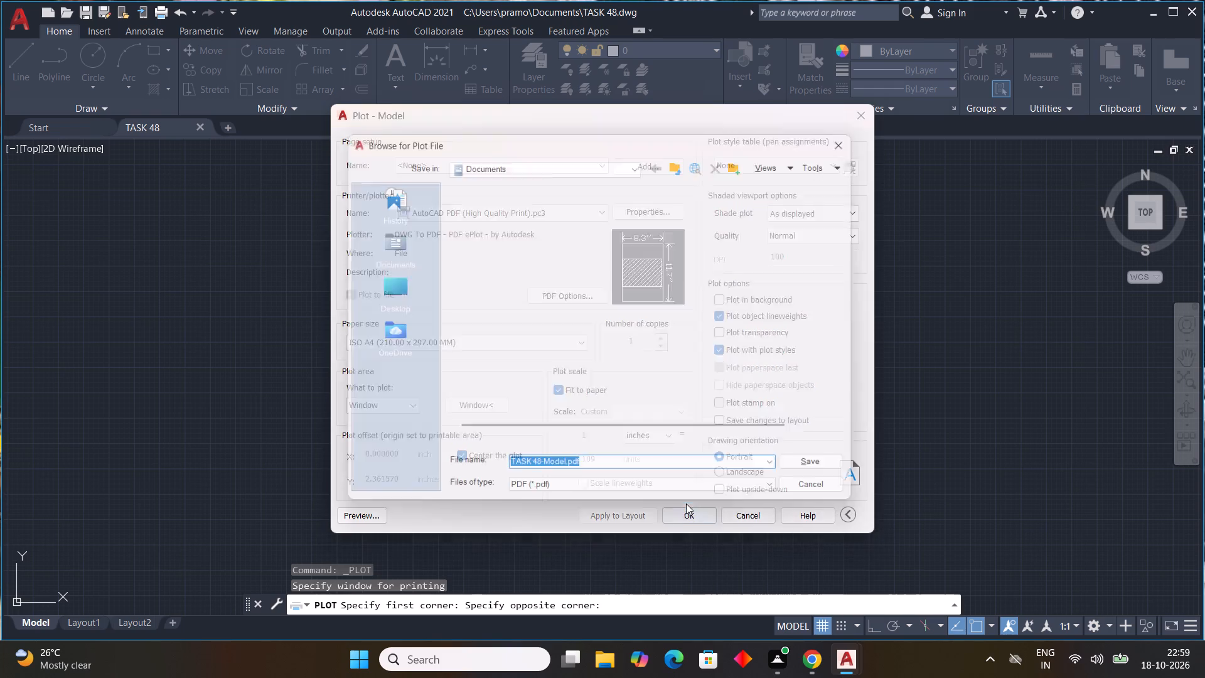
{"action": "left_click", "coordinate": [817, 479]}
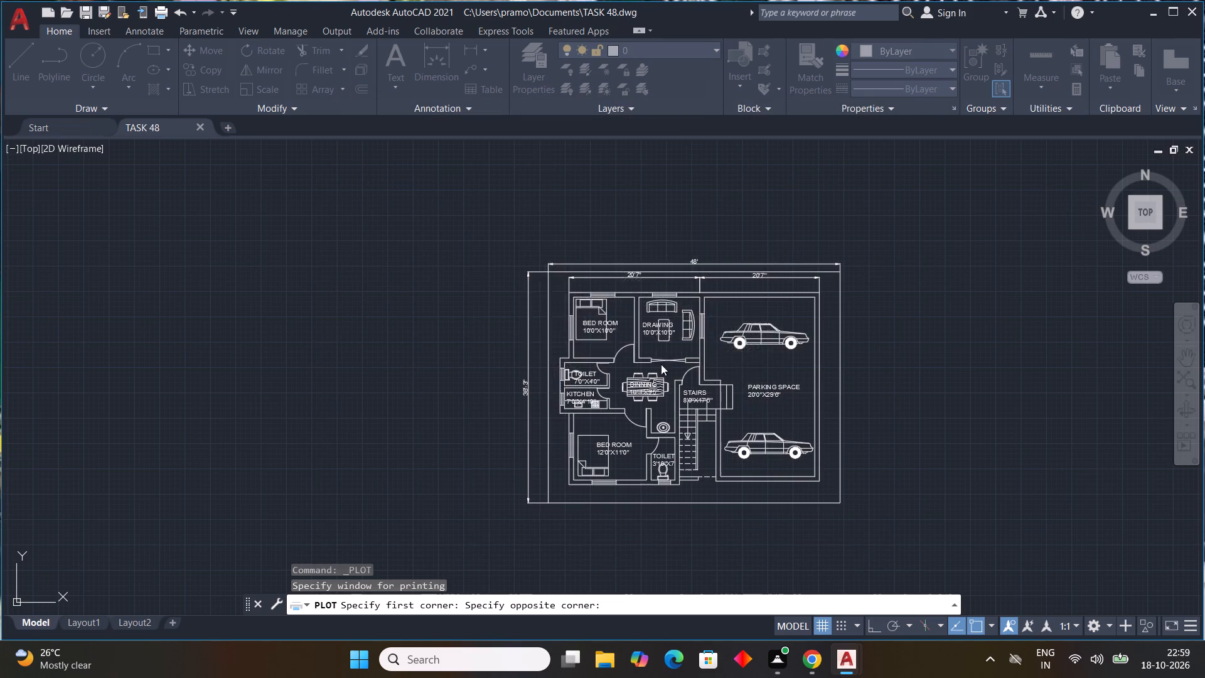
Review the plotted floor plan in the PDF opened in Microsoft Edge.
{"action": "scroll", "coordinate": [390, 448], "scroll_direction": "down", "scroll_amount": 2}
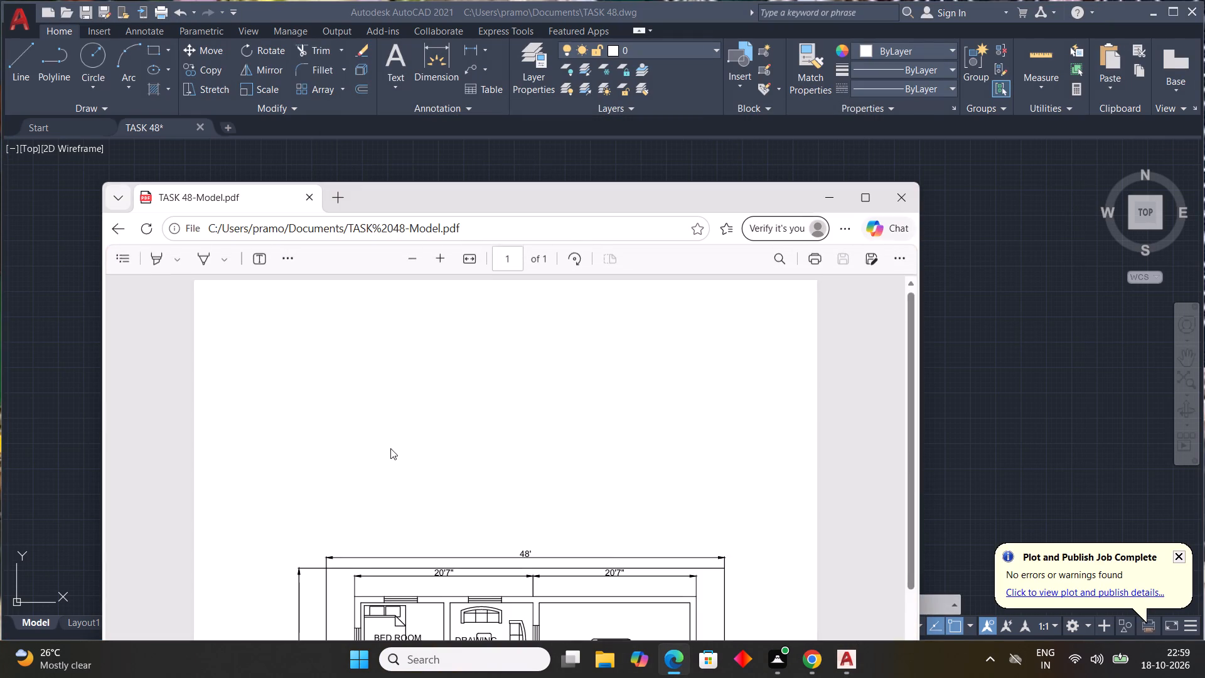
{"action": "scroll", "coordinate": [390, 448], "scroll_direction": "down", "scroll_amount": 2}
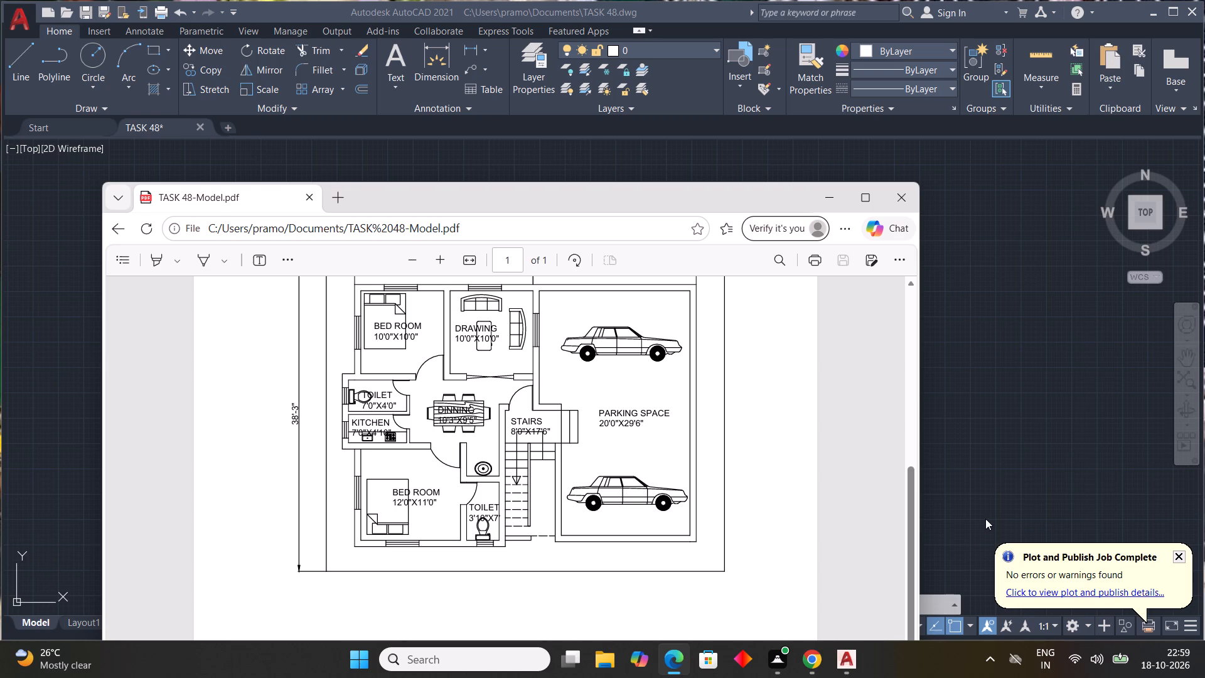